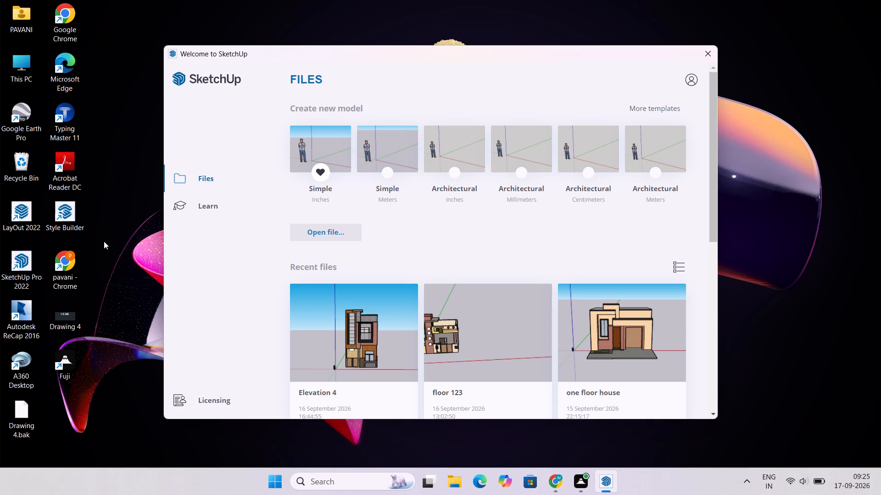
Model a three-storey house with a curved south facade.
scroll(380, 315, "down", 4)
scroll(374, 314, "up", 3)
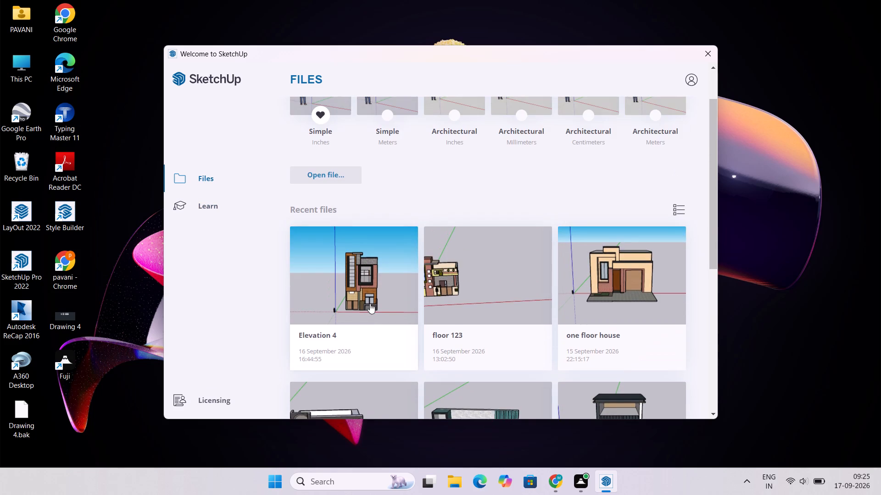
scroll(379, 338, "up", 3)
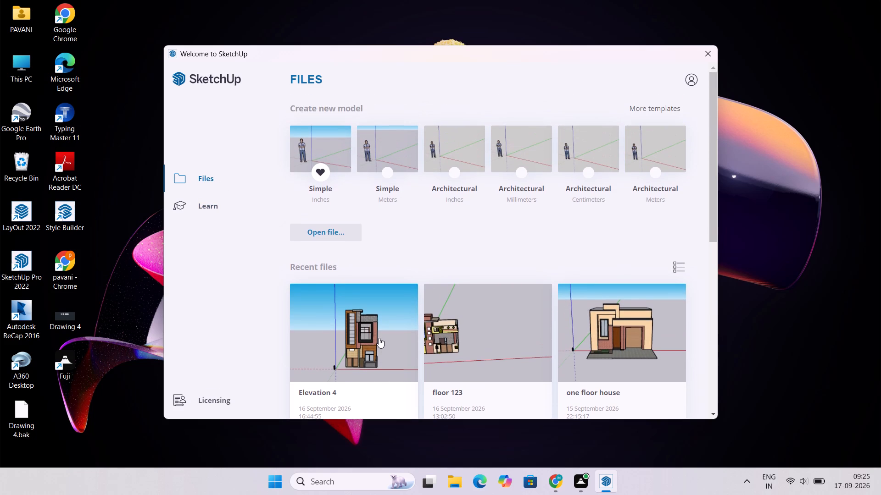
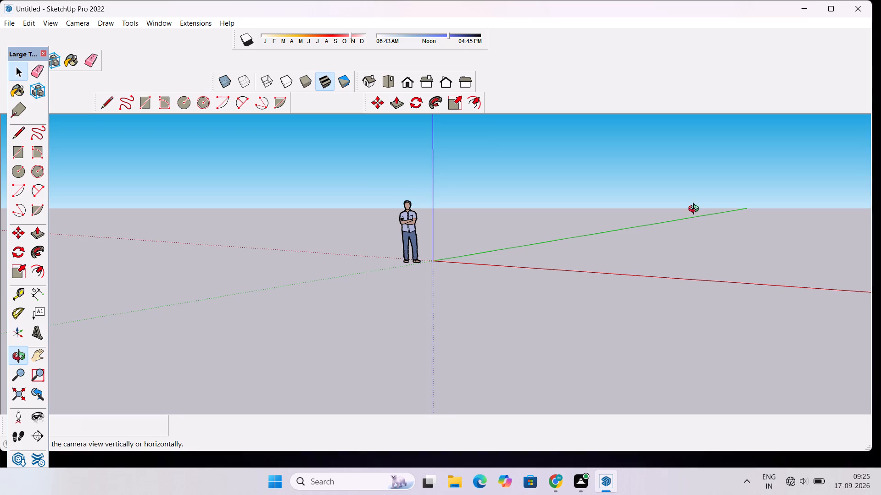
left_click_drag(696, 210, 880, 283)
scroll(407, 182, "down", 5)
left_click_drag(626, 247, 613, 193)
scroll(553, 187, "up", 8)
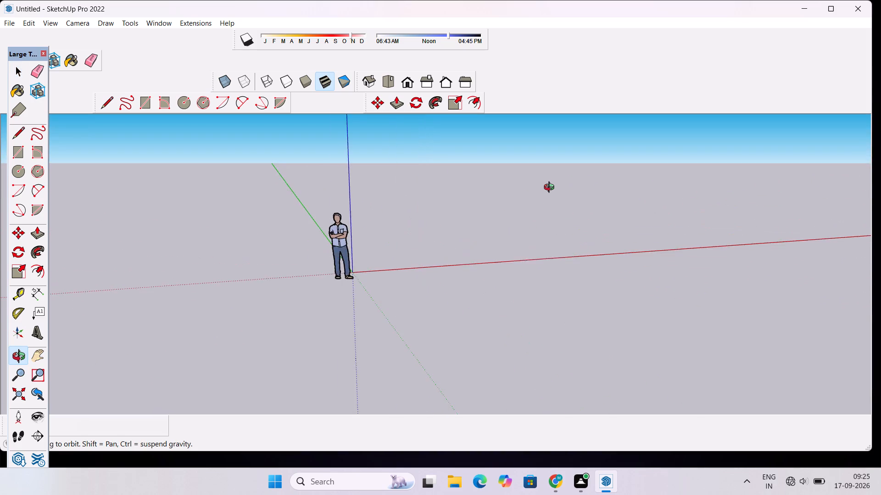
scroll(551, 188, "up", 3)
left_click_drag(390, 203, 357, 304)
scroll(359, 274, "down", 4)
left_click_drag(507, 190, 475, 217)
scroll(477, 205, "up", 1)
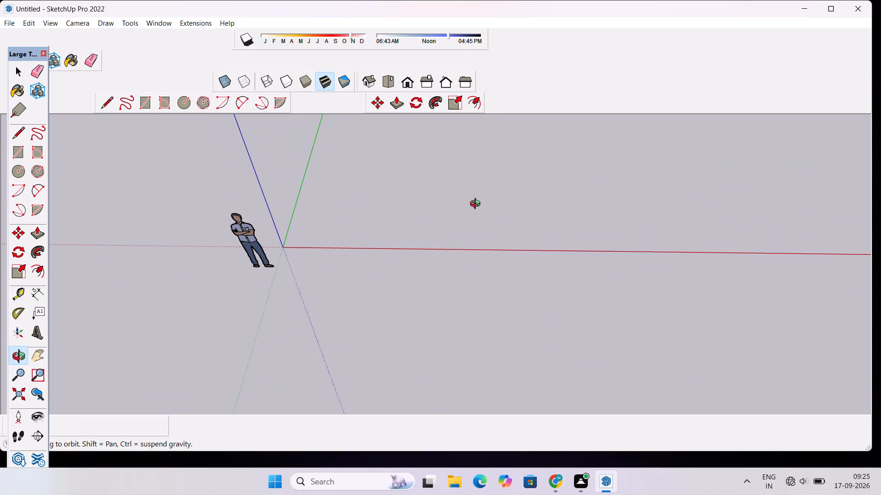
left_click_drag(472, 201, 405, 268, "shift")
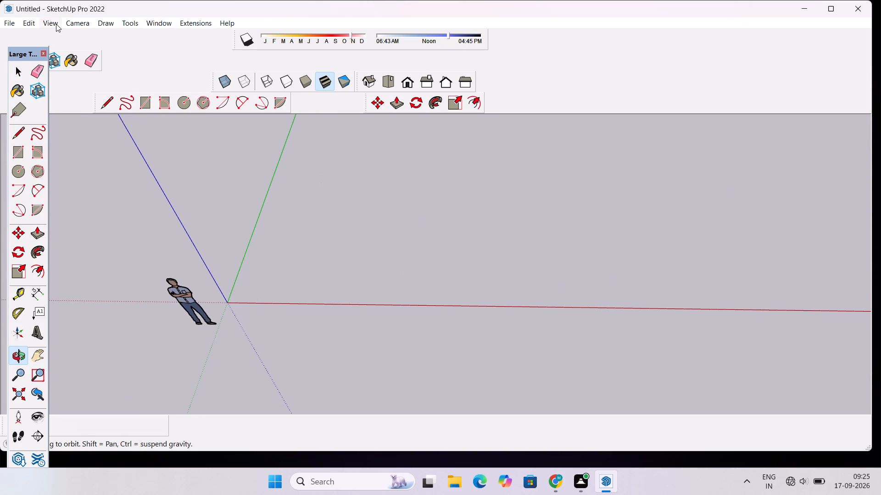
In the toolbar settings, try out the Camera, Classifier and BZ tool bar toolbars, and turn on the Construction toolbar.
left_click(56, 24)
left_click(71, 35)
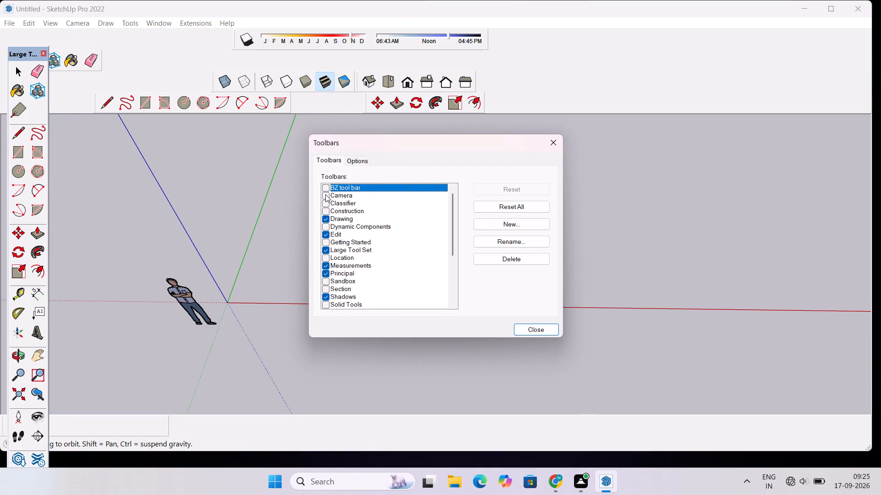
left_click(325, 194)
left_click(325, 202)
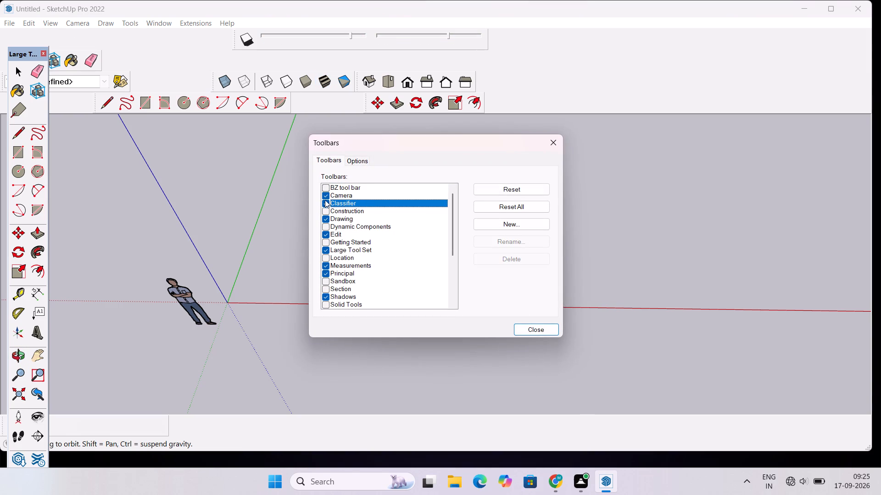
left_click(325, 194)
left_click(322, 199)
left_click(324, 186)
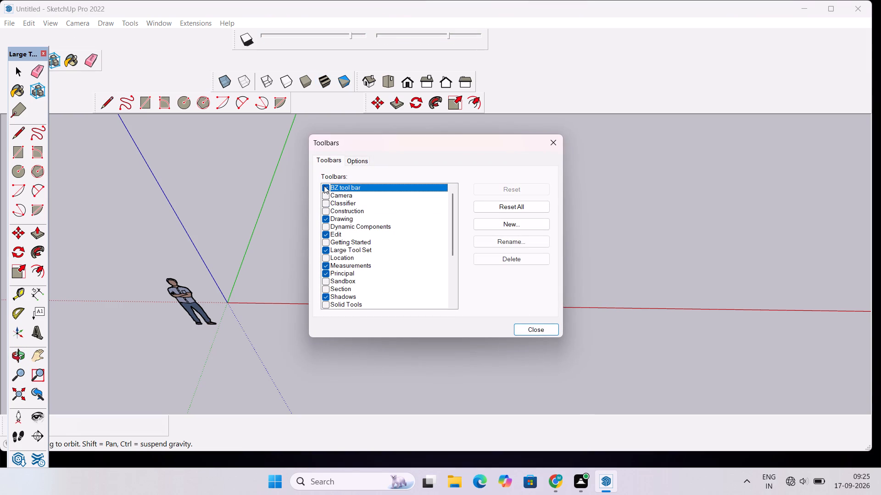
left_click(324, 186)
left_click(328, 210)
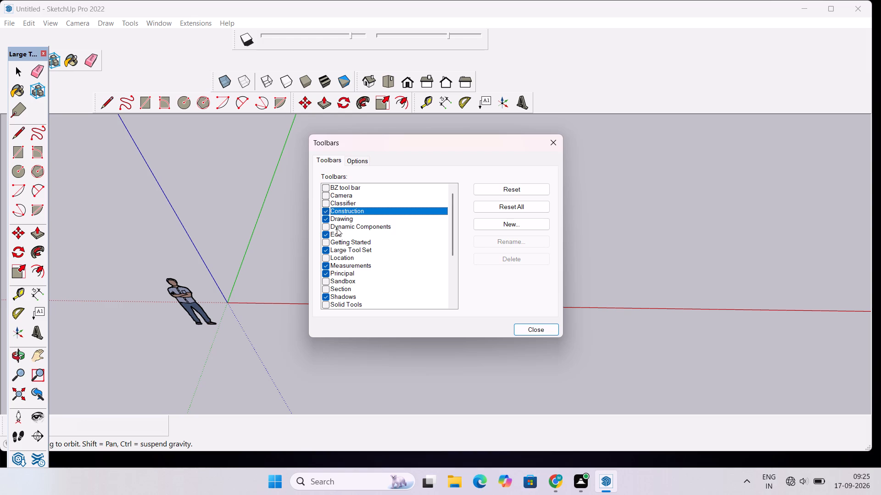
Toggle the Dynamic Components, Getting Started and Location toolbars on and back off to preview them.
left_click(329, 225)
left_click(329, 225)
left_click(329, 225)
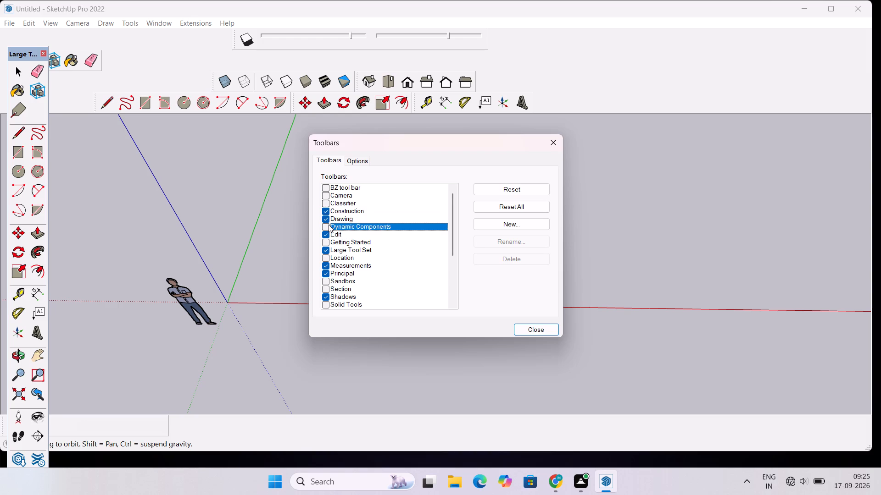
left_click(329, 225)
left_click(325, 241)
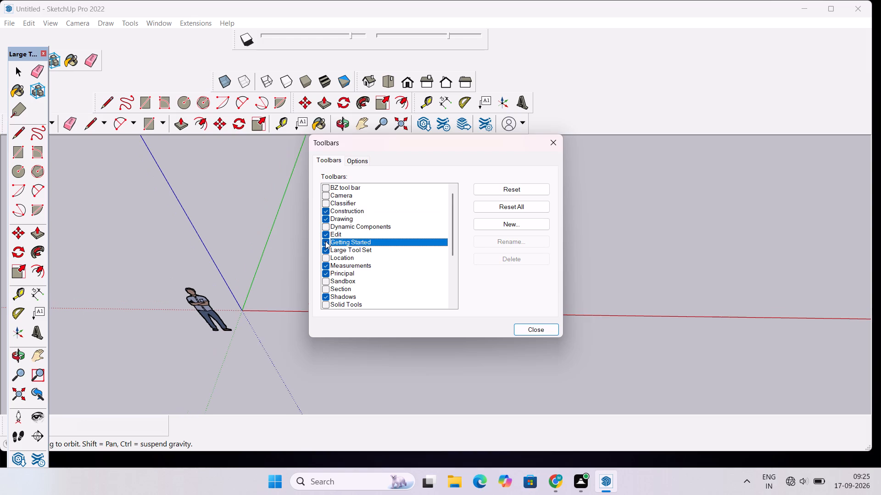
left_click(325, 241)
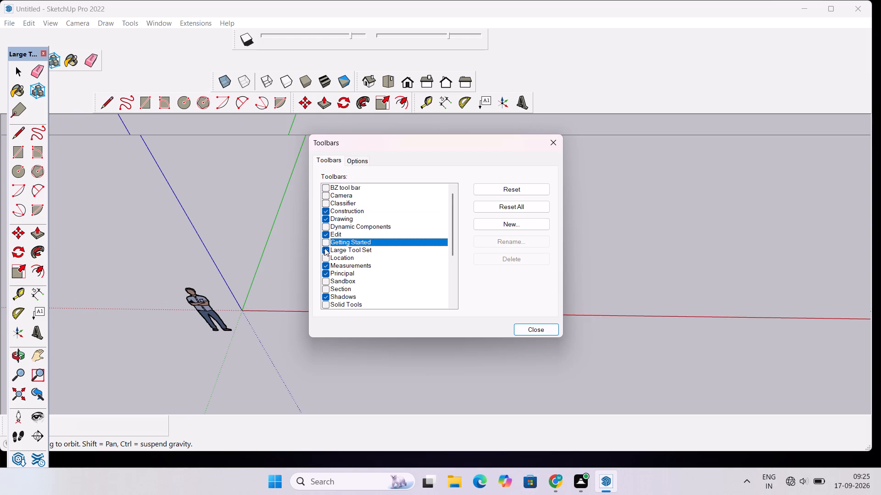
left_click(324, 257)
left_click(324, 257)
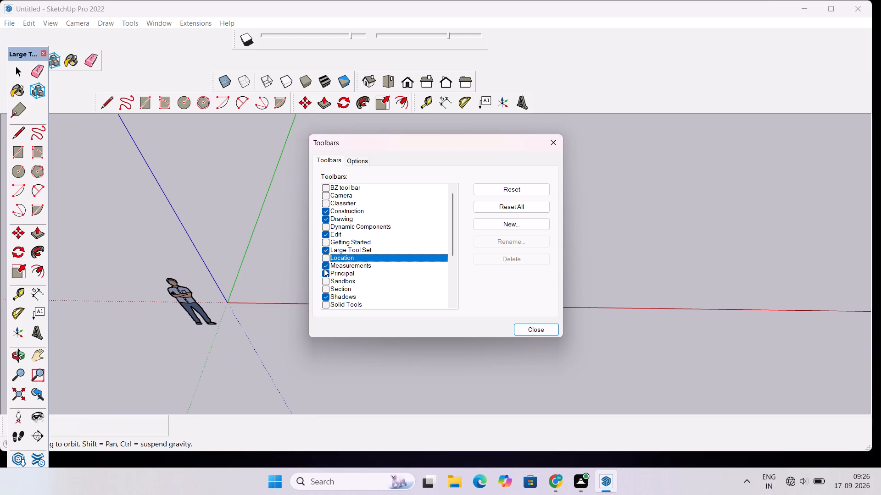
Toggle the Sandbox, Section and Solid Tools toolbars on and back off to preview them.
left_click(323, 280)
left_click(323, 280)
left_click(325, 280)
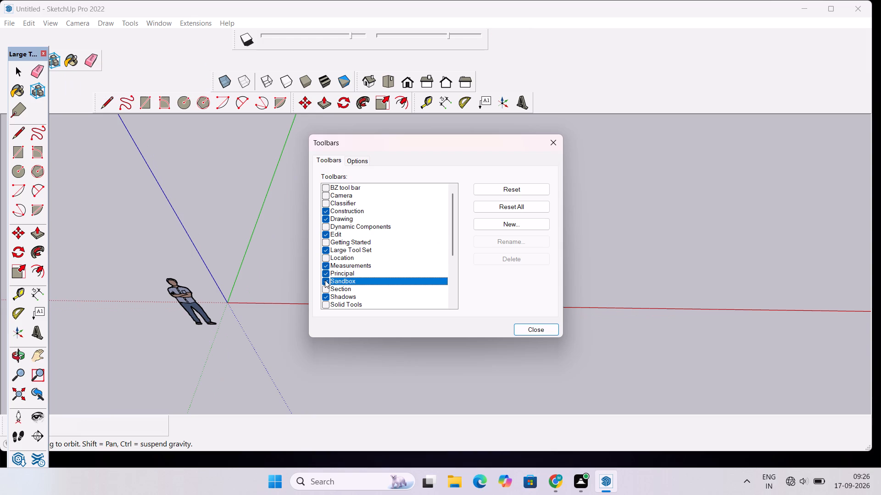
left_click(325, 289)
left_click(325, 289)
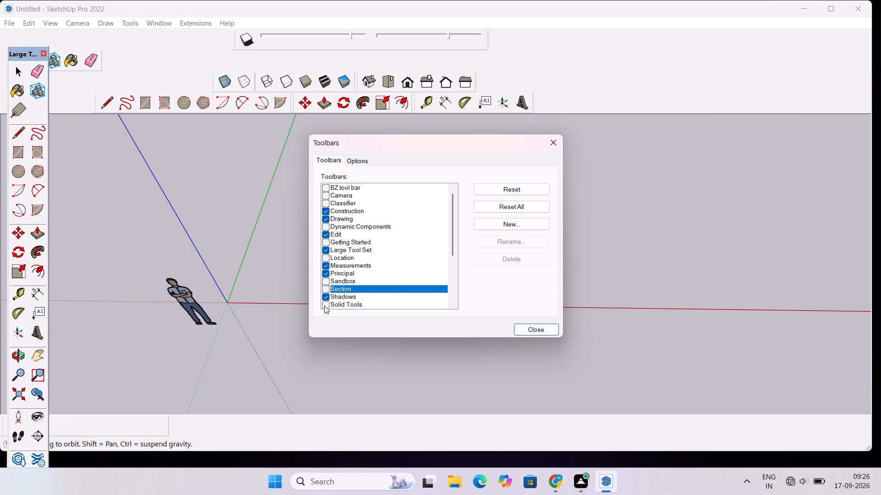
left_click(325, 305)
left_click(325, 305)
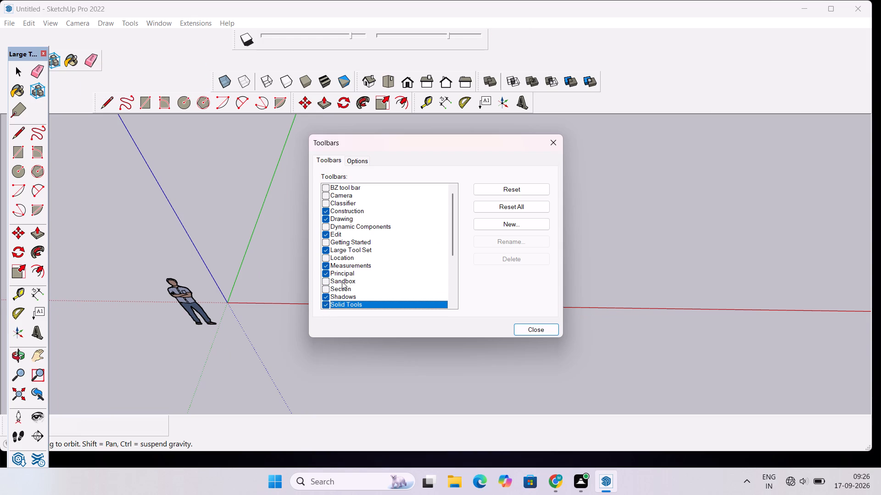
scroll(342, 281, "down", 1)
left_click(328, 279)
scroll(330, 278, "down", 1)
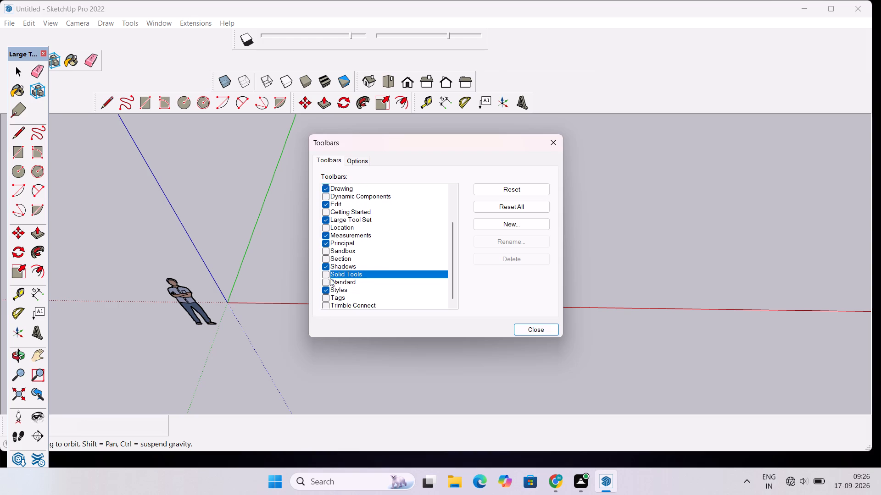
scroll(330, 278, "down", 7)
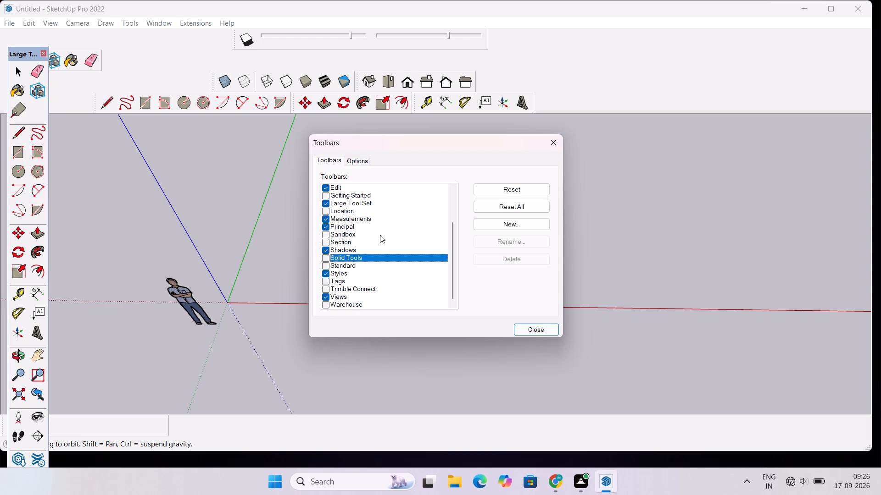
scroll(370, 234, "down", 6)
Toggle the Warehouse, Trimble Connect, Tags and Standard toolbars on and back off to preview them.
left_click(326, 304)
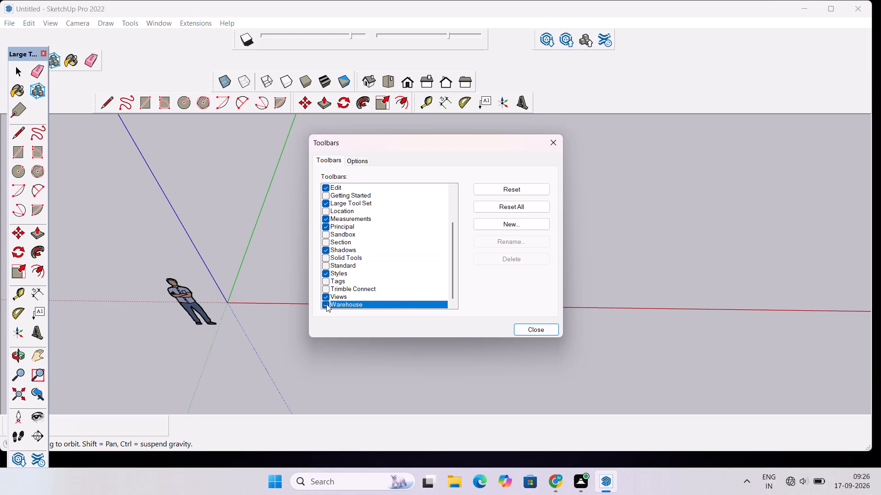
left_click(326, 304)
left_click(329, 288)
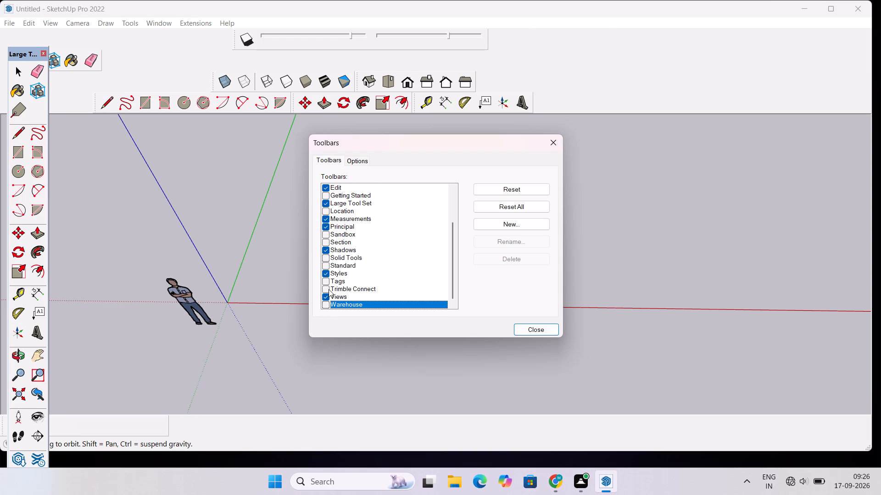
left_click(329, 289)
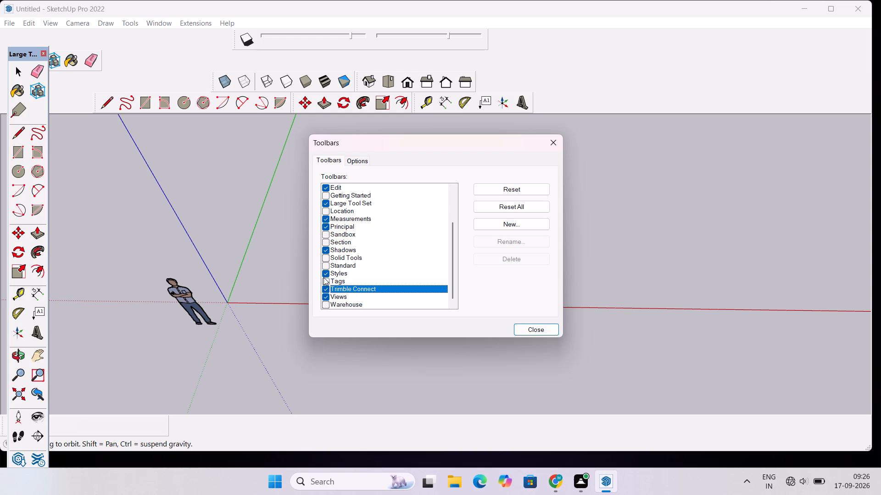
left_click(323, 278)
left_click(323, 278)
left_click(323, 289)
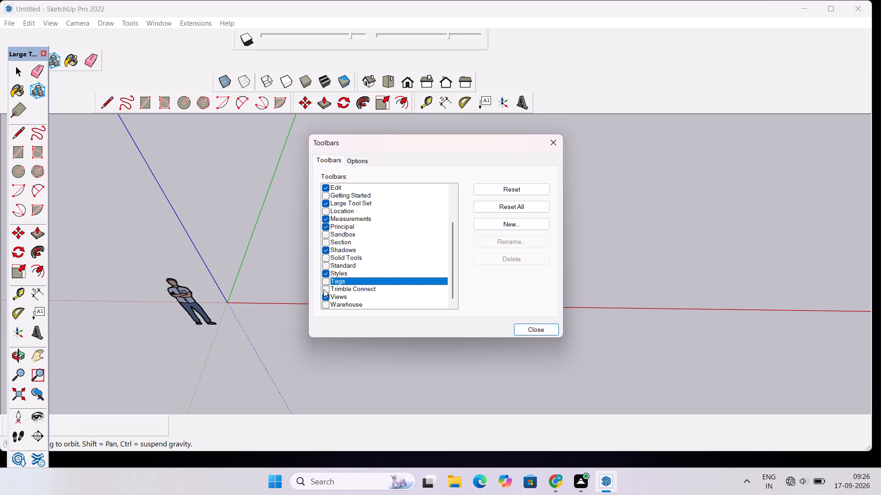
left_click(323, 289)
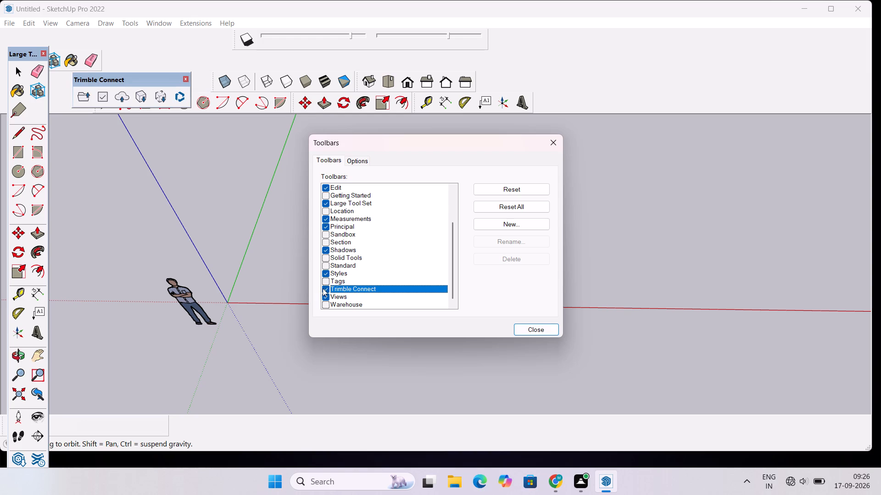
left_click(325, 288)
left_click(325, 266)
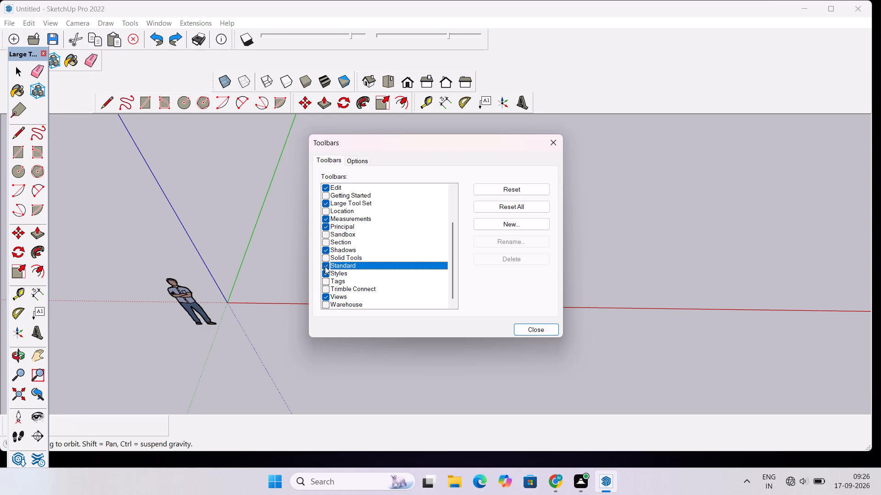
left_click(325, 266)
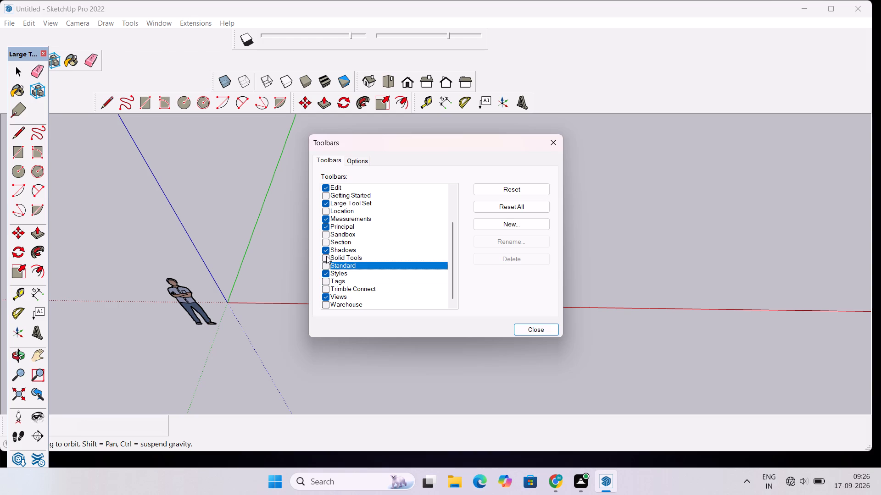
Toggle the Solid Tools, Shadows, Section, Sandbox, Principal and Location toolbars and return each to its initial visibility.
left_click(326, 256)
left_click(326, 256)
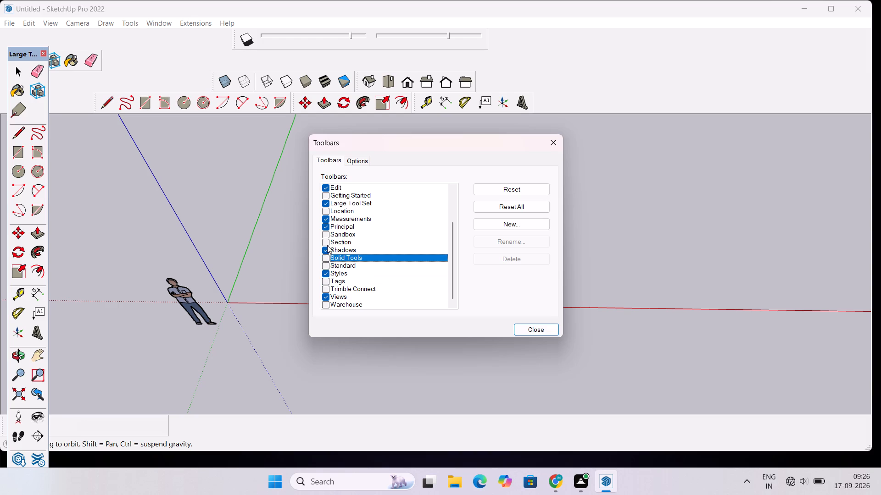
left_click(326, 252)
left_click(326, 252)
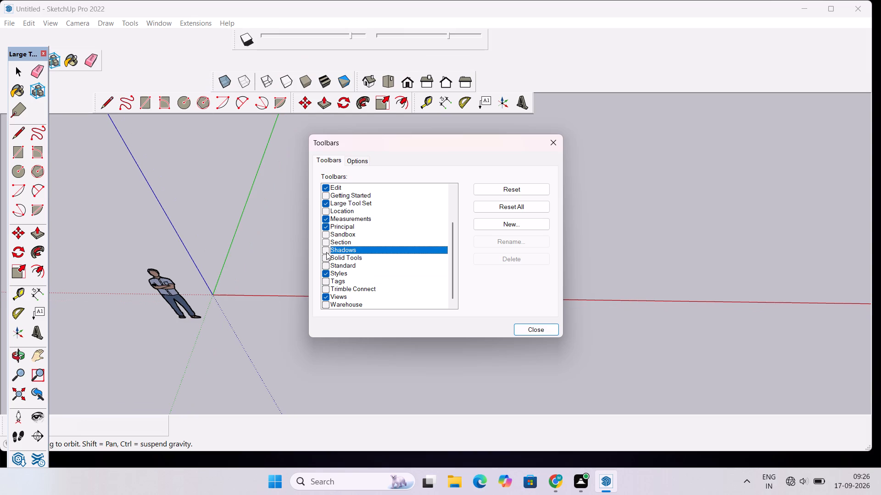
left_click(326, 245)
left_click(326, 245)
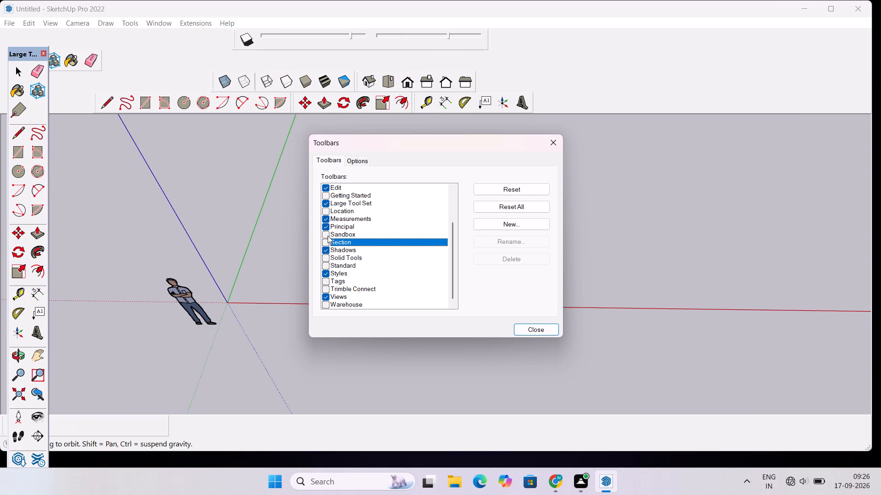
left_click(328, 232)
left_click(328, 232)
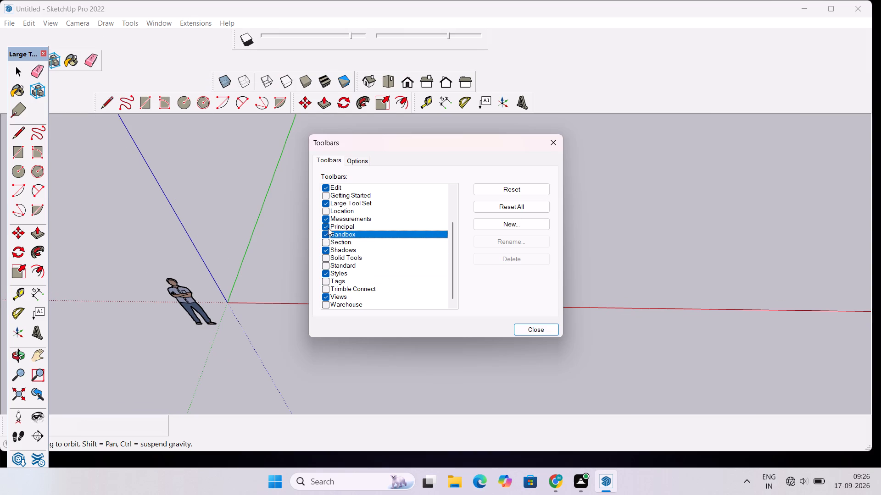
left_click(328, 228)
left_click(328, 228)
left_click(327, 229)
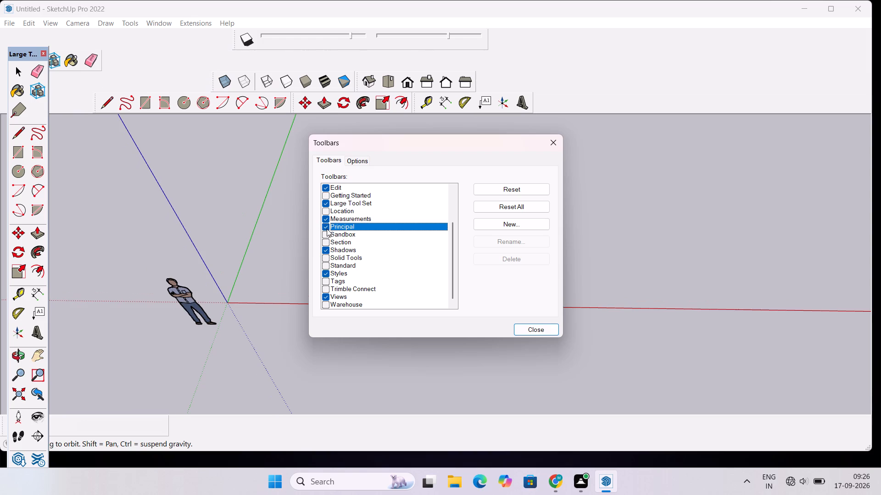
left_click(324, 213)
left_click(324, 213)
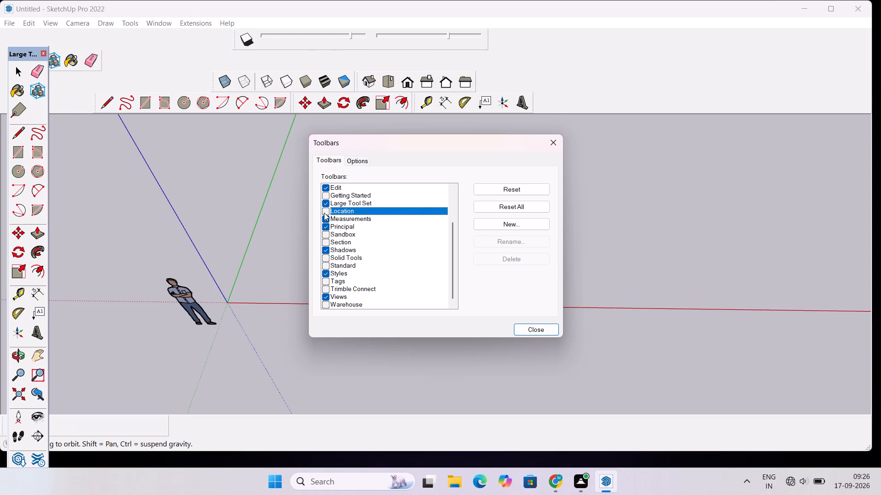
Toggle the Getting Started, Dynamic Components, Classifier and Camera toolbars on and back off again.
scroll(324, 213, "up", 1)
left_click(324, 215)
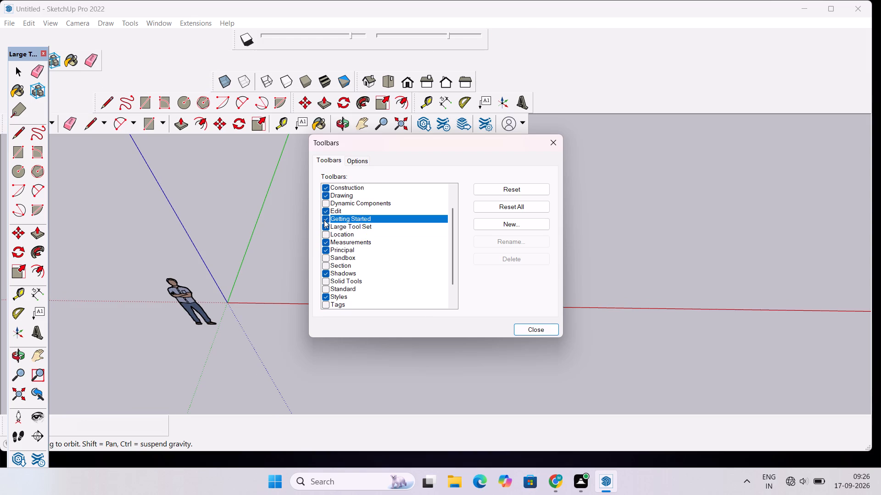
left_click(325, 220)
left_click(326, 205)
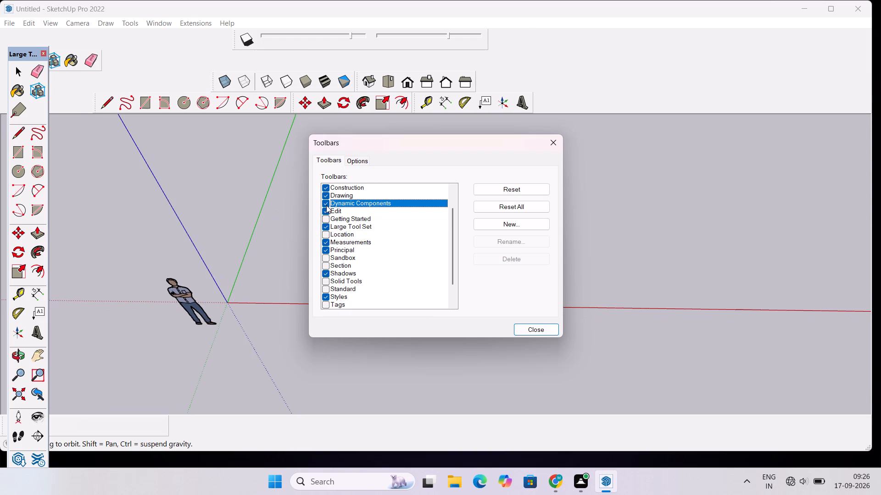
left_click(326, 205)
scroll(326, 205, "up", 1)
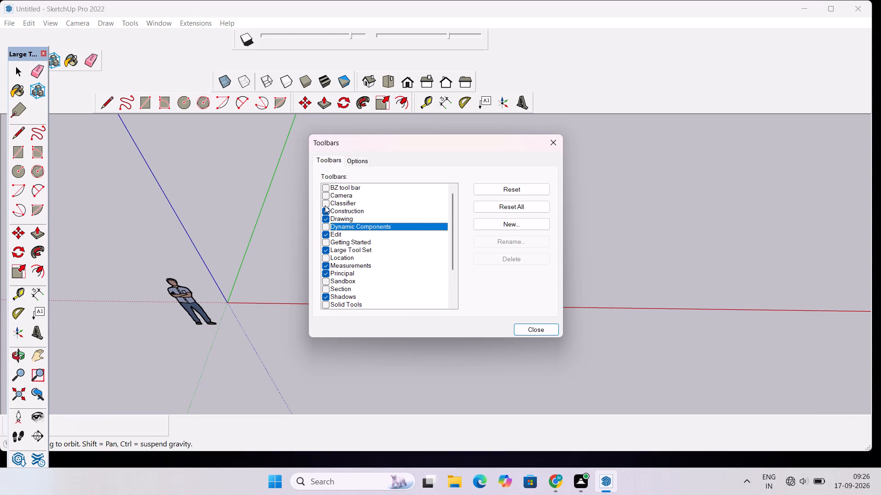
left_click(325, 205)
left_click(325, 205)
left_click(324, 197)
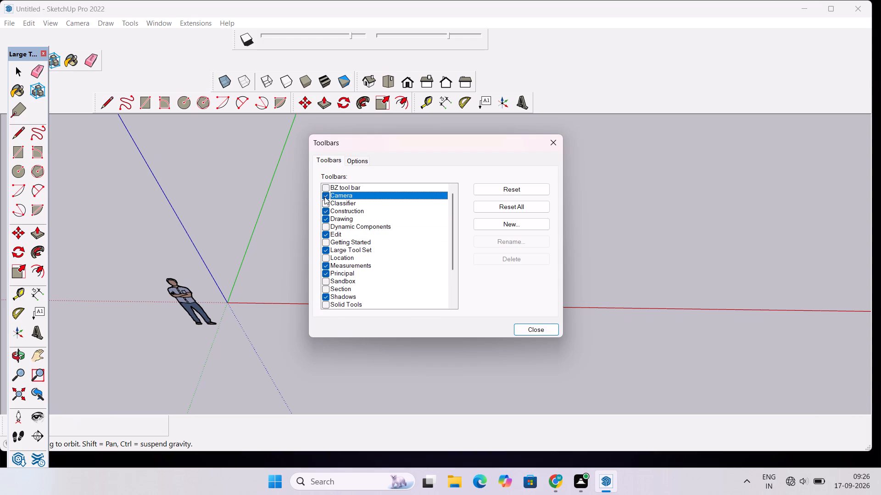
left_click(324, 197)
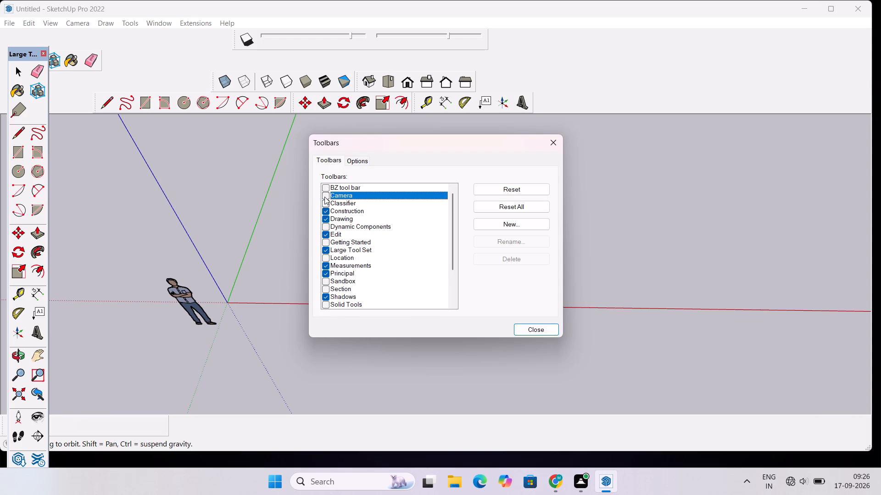
Turn on the BZ tool bar in the list of toolbars.
double_click(325, 187)
scroll(325, 187, "up", 4)
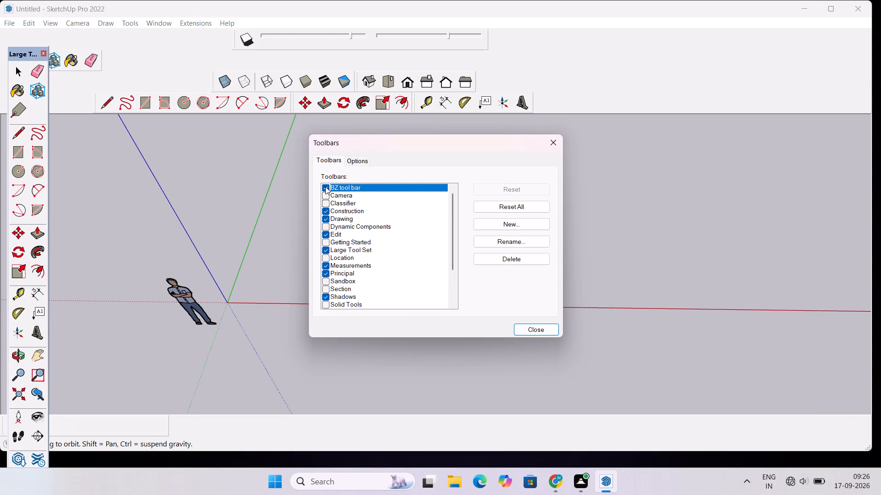
Turn the BZ tool bar back off and close the list of toolbars.
left_click(325, 187)
scroll(513, 257, "down", 1)
scroll(513, 257, "up", 2)
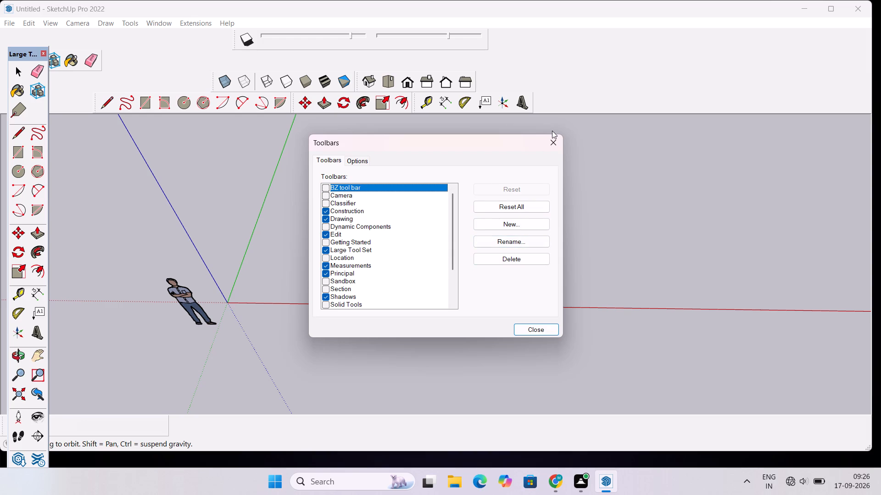
left_click(553, 141)
Switch the camera to the top view of the model.
scroll(438, 236, "down", 9)
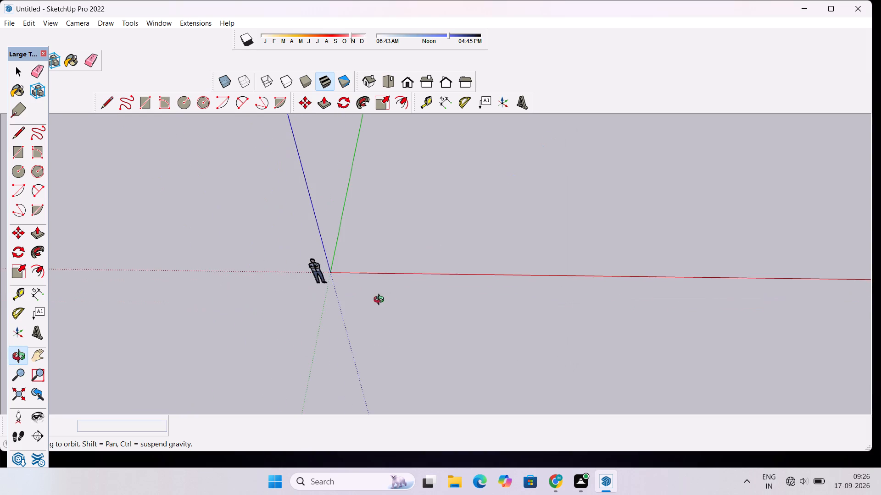
scroll(357, 280, "up", 5)
left_click_drag(362, 263, 383, 413, "shift")
scroll(379, 394, "up", 5, "shift")
left_click_drag(405, 362, 328, 232, "shift")
scroll(286, 324, "up", 15, "shift")
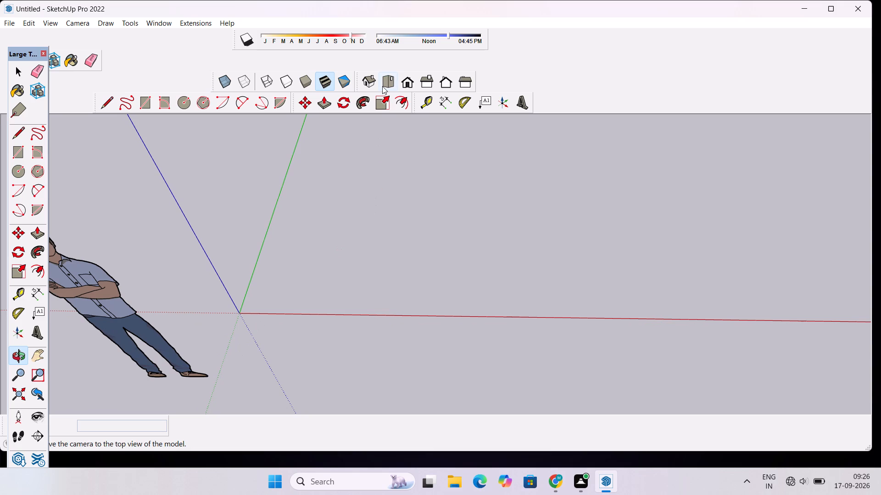
left_click(382, 86)
Draw an 80' line parallel to the red axis, starting just beside the origin.
scroll(530, 211, "up", 13)
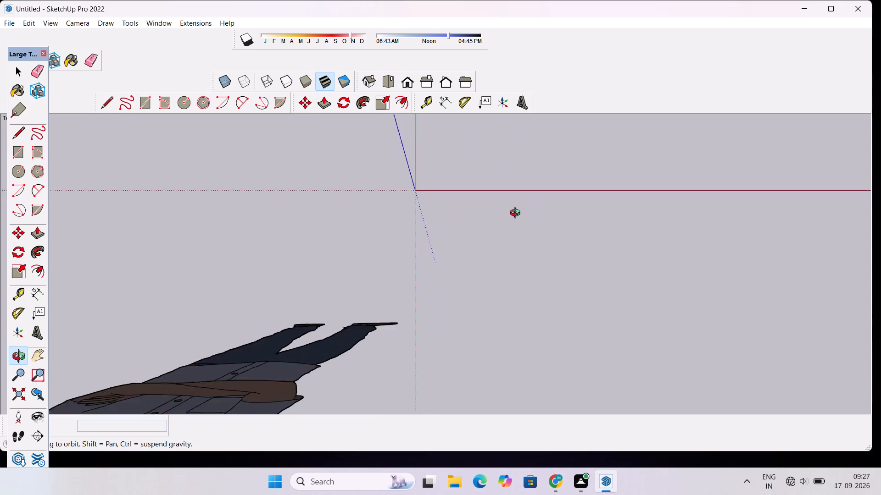
scroll(517, 214, "up", 4)
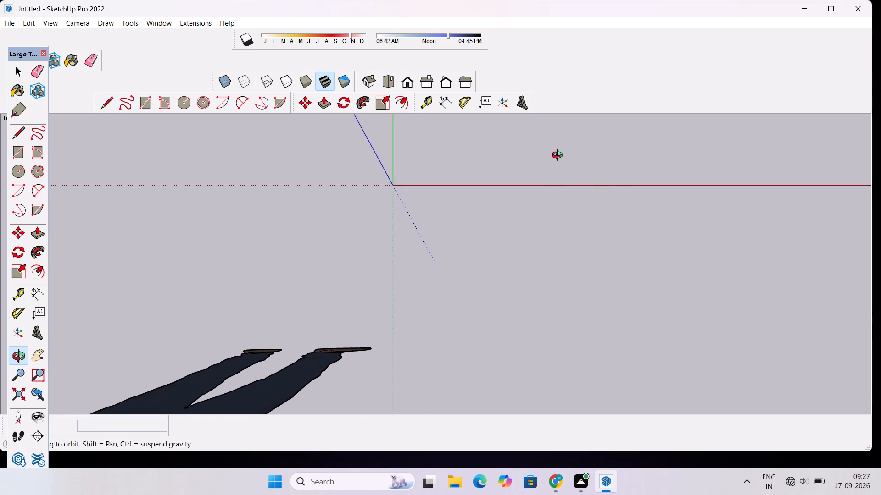
scroll(518, 203, "down", 3)
scroll(480, 204, "up", 4)
scroll(480, 203, "down", 4)
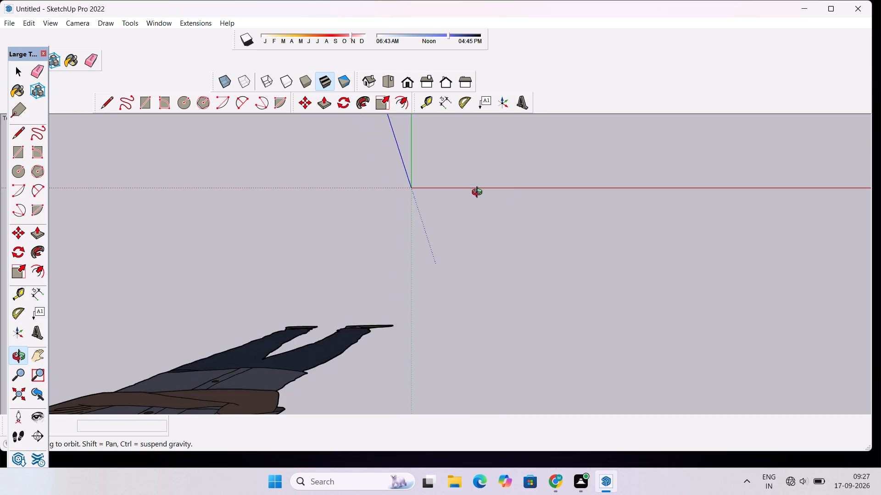
left_click_drag(472, 156, 469, 221, "shift")
scroll(469, 222, "up", 4, "shift")
left_click_drag(515, 218, 380, 245, "shift")
scroll(380, 245, "down", 6, "shift")
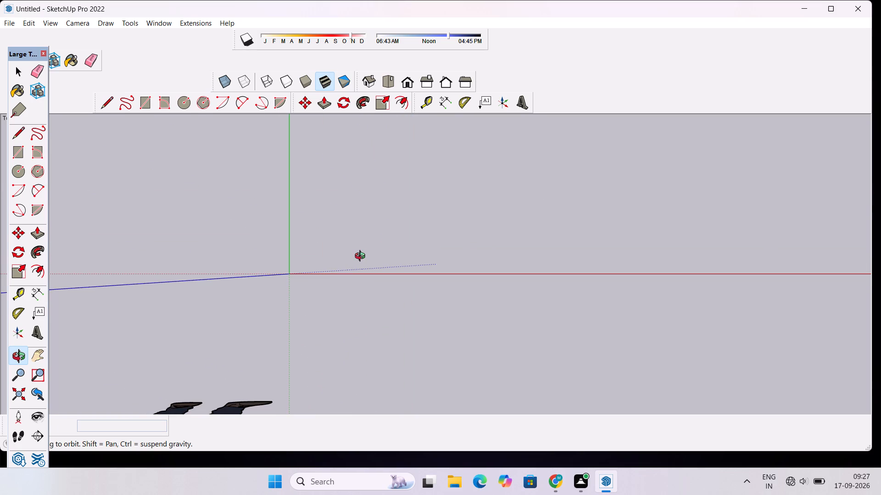
scroll(392, 241, "up", 4)
left_click_drag(356, 258, 391, 242, "shift")
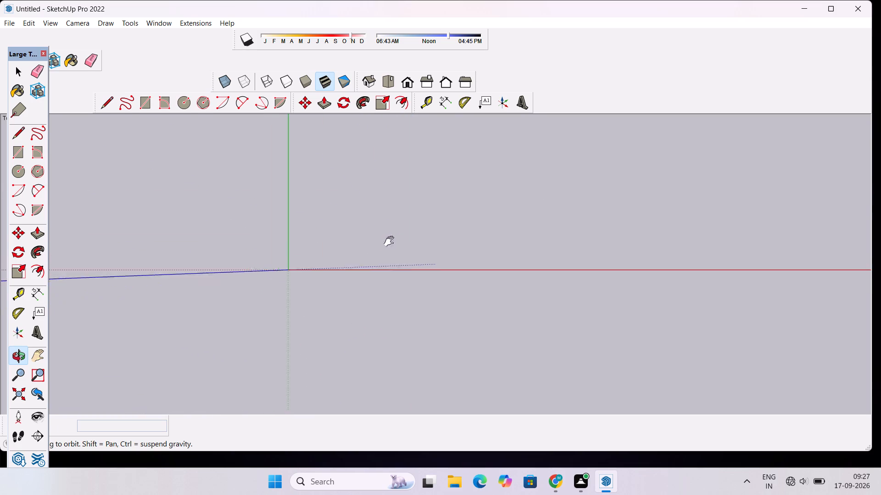
left_click_drag(391, 242, 467, 236, "shift")
scroll(422, 249, "up", 5)
left_click_drag(427, 243, 430, 273, "shift")
scroll(432, 271, "up", 3)
key("l")
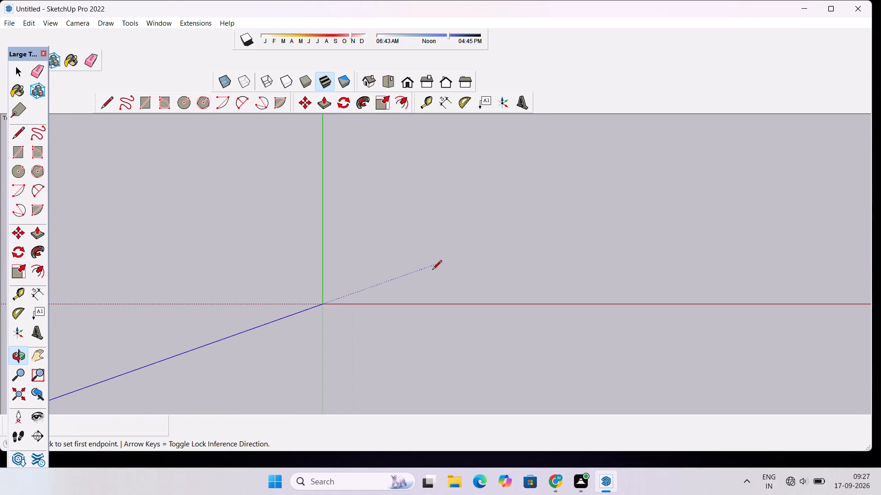
scroll(351, 236, "down", 3)
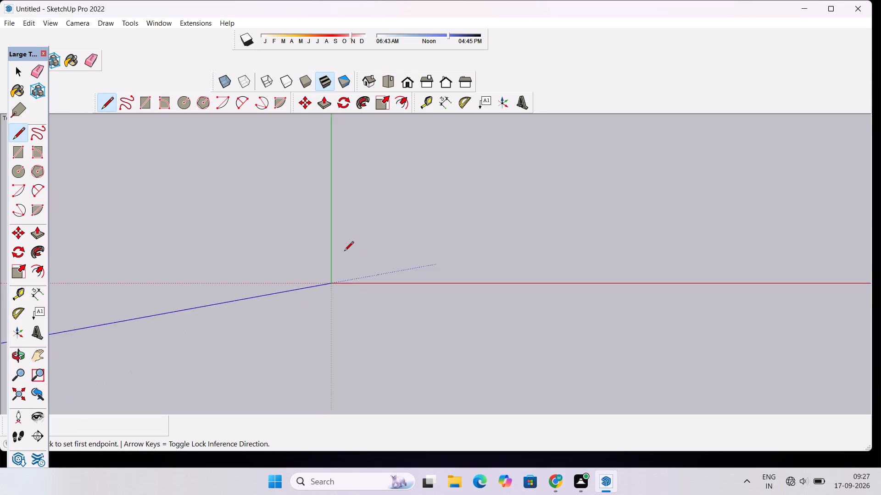
scroll(344, 252, "down", 7)
left_click(361, 260)
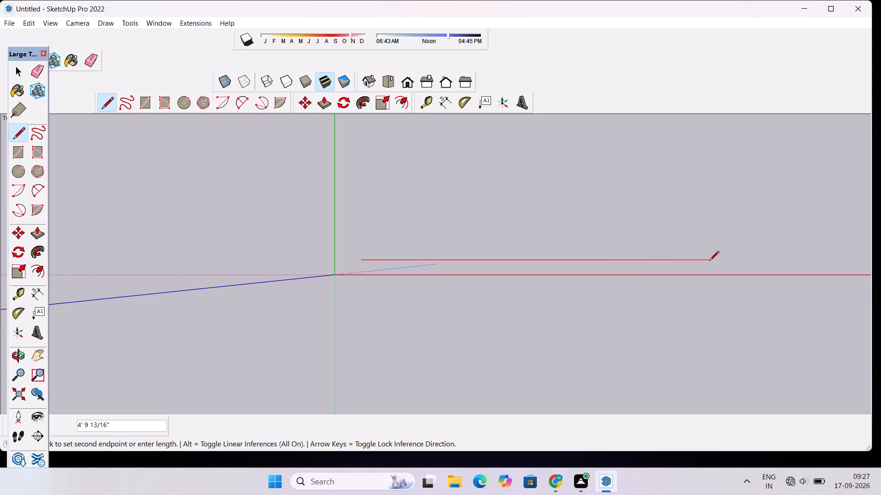
type("80")
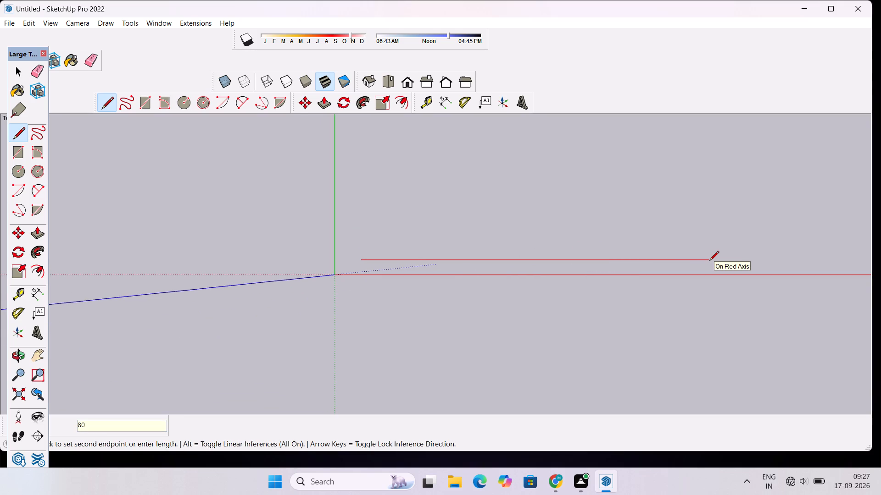
key("apostrophe")
key("Return")
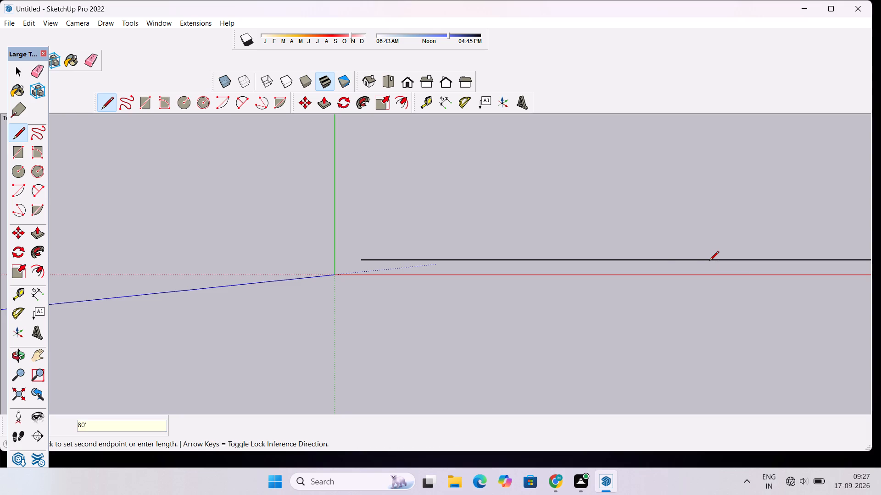
Continue from the line's far end with a 70' line along the green axis direction.
scroll(662, 267, "down", 20)
scroll(662, 267, "down", 20)
scroll(662, 267, "down", 1)
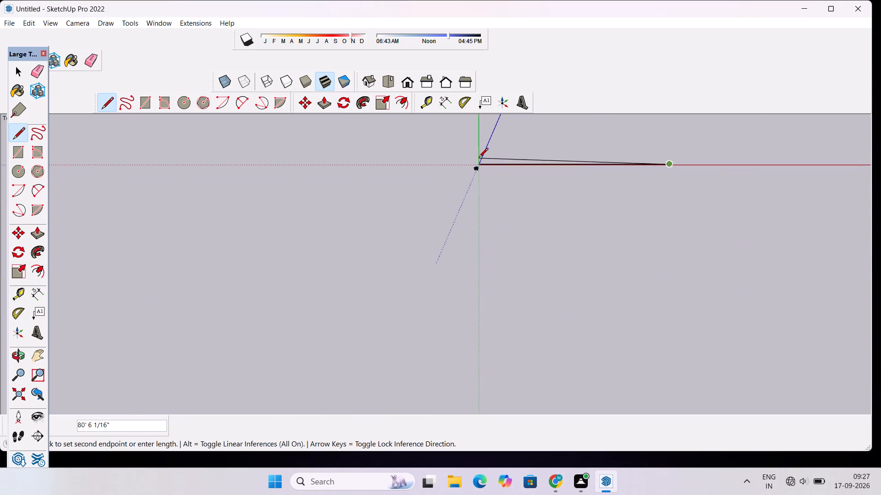
scroll(479, 158, "down", 2)
scroll(628, 150, "up", 9)
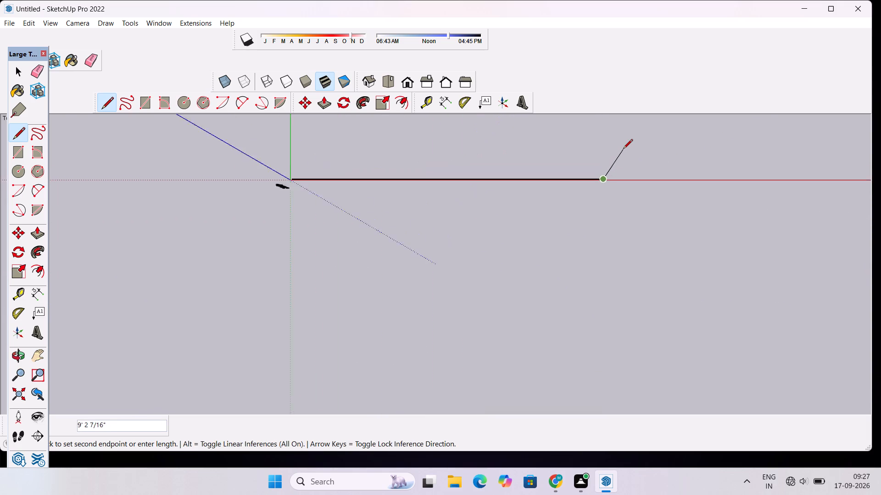
scroll(623, 149, "up", 2)
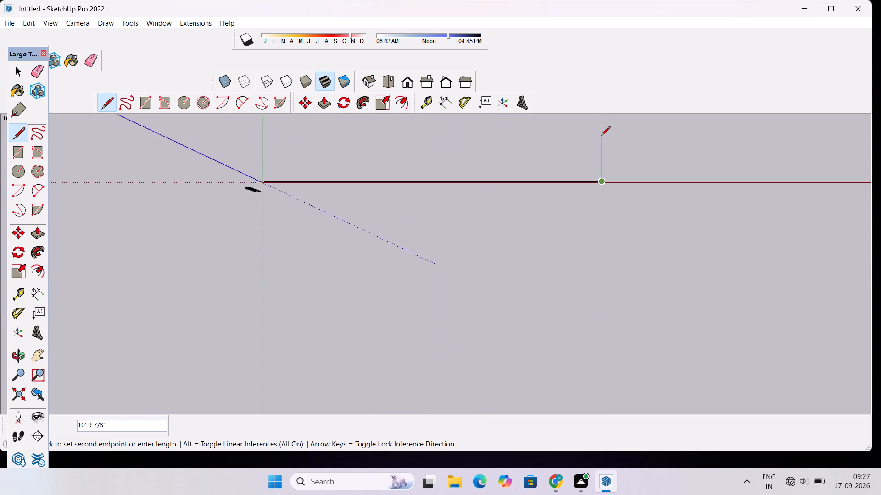
type("70'")
key("Return")
Add an 80' line parallel to the red axis, heading back toward the green axis.
scroll(601, 136, "down", 12)
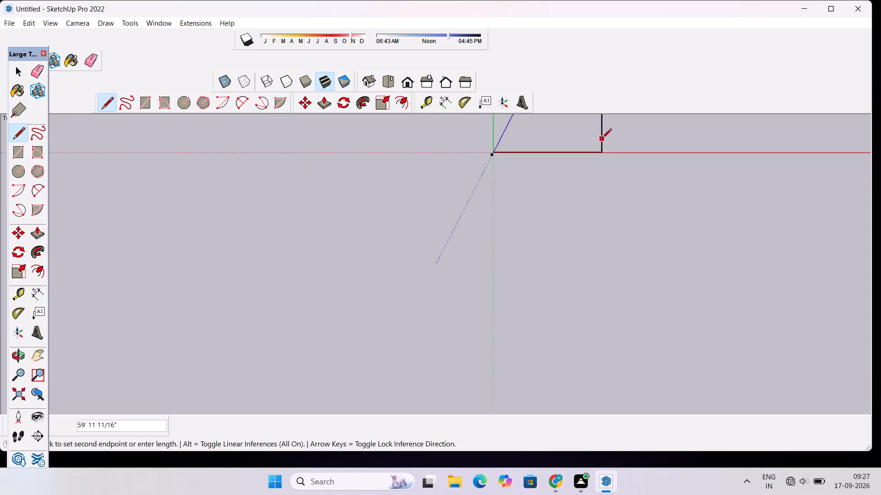
scroll(602, 139, "down", 20)
scroll(602, 139, "down", 6)
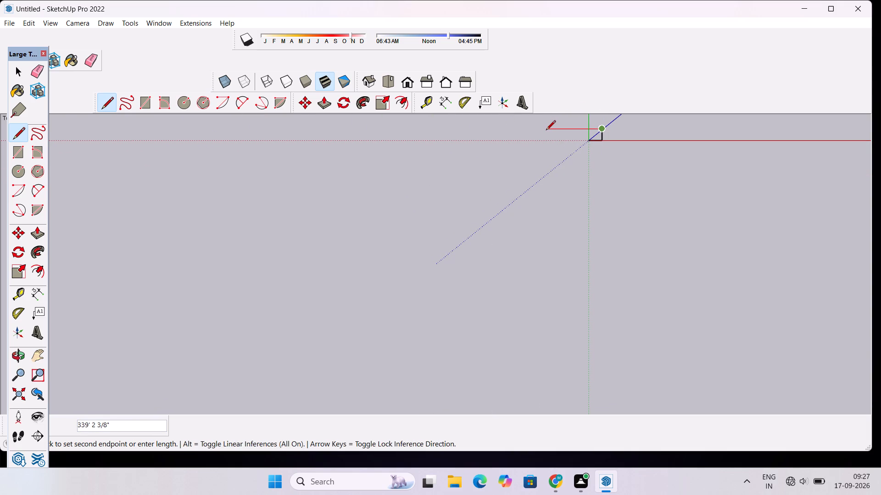
type("80'")
key("Return")
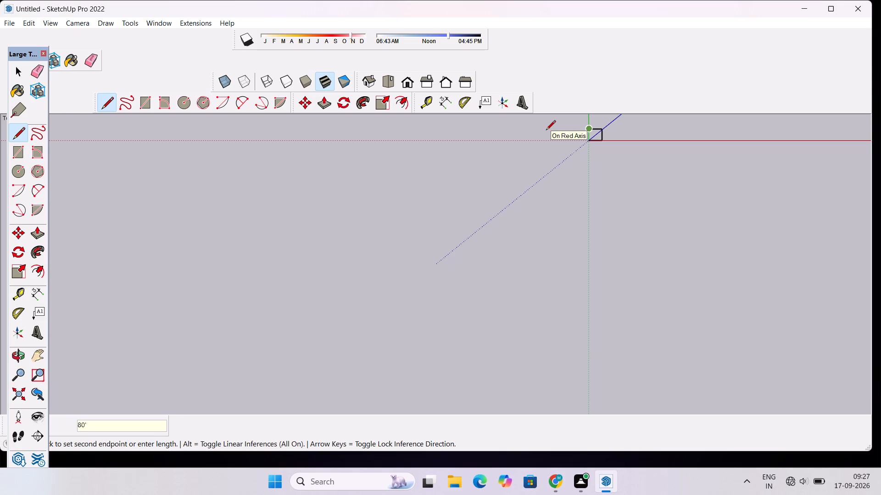
Close the outline with a line back to its starting point near the origin, forming an 80' by 70' rectangular face.
scroll(626, 150, "up", 8)
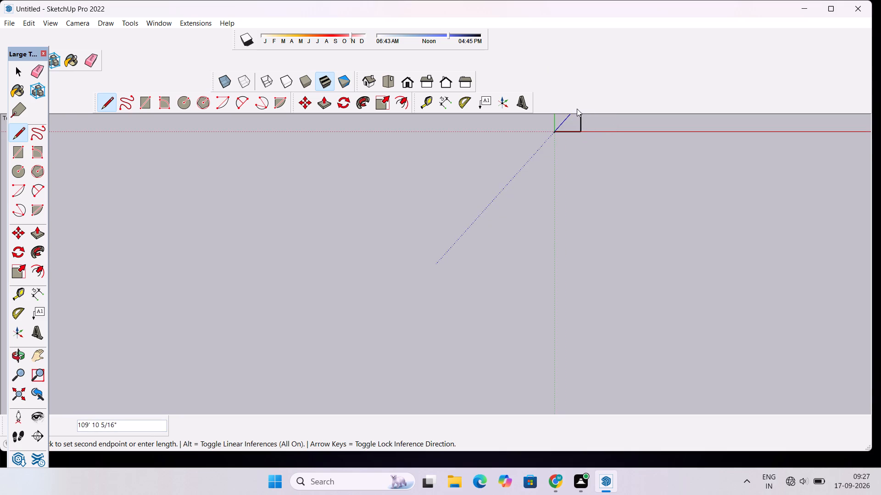
scroll(575, 157, "down", 10)
scroll(574, 175, "up", 1)
scroll(574, 175, "down", 4)
scroll(567, 133, "up", 14)
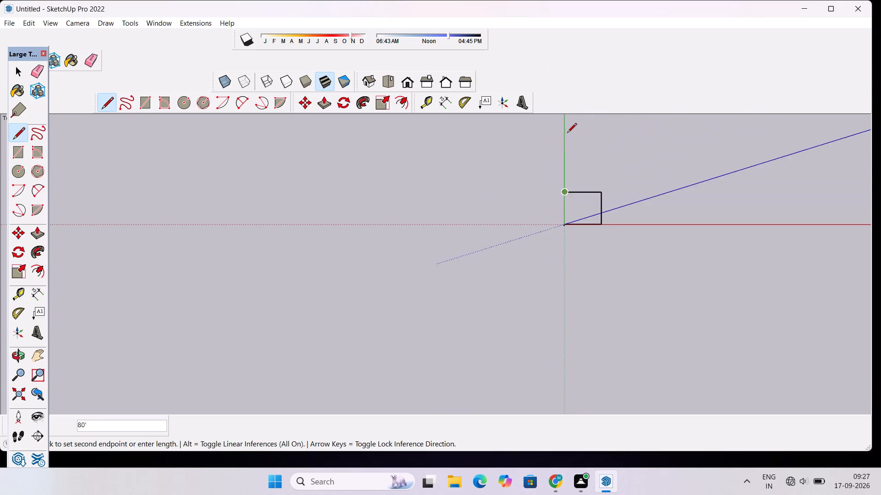
scroll(567, 133, "up", 7)
scroll(574, 181, "up", 4)
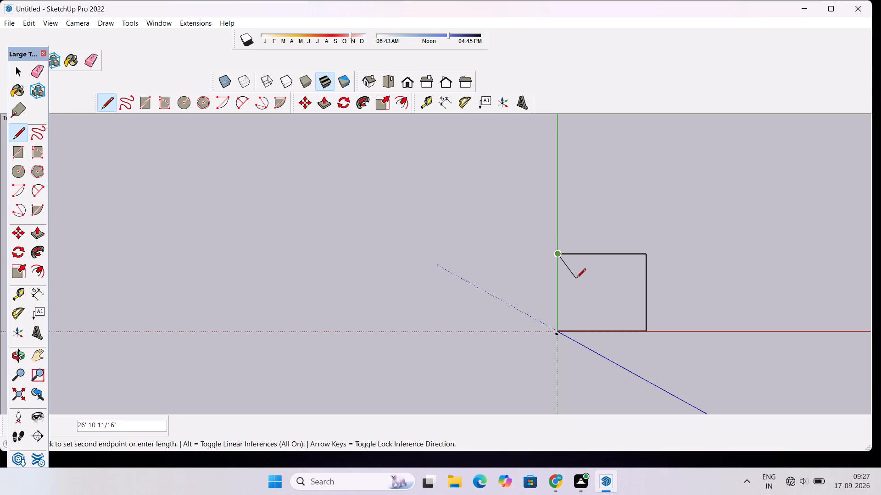
scroll(557, 339, "up", 11)
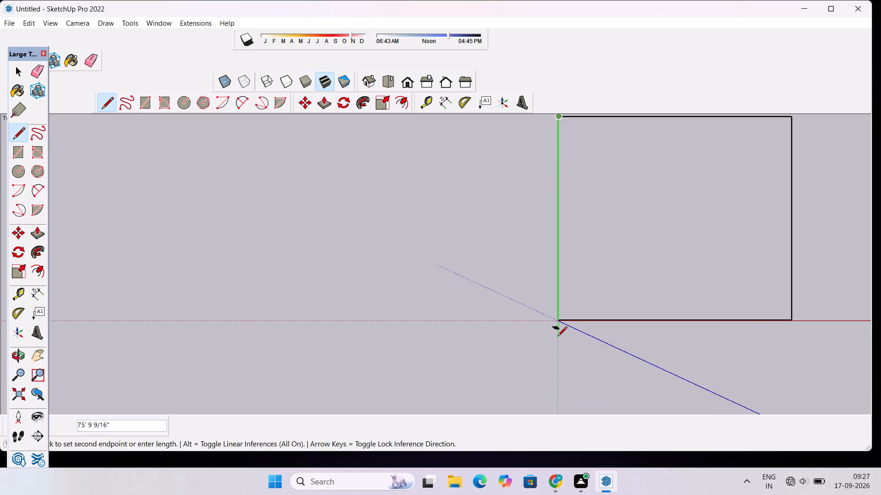
scroll(559, 329, "up", 3)
scroll(559, 329, "down", 1)
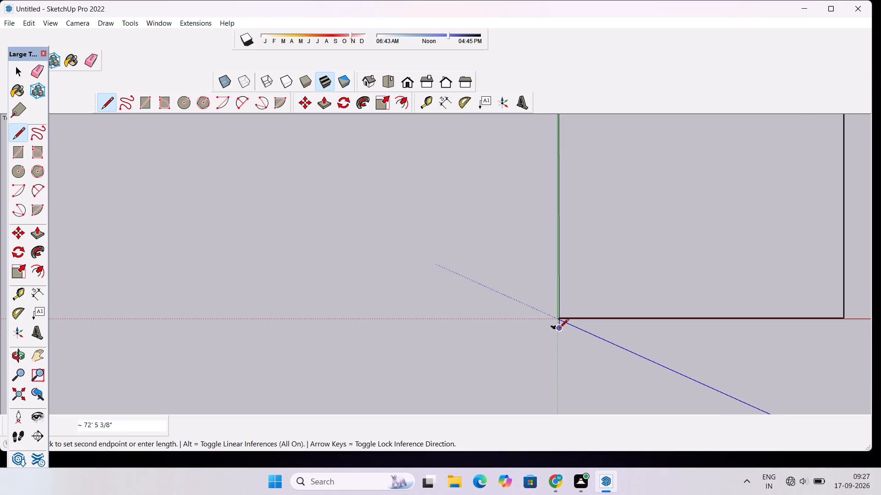
scroll(573, 299, "up", 5)
left_click(557, 331)
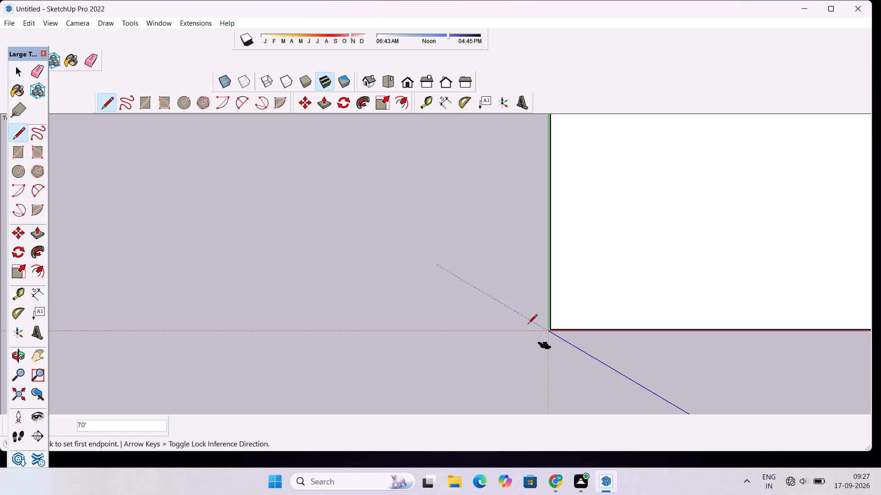
scroll(472, 307, "down", 15)
scroll(471, 307, "up", 1)
key("space")
Move the whole rectangle away from the origin, about 51' along the red axis and farther out in the green axis direction.
scroll(466, 293, "down", 15)
scroll(466, 293, "up", 1)
scroll(469, 282, "down", 2)
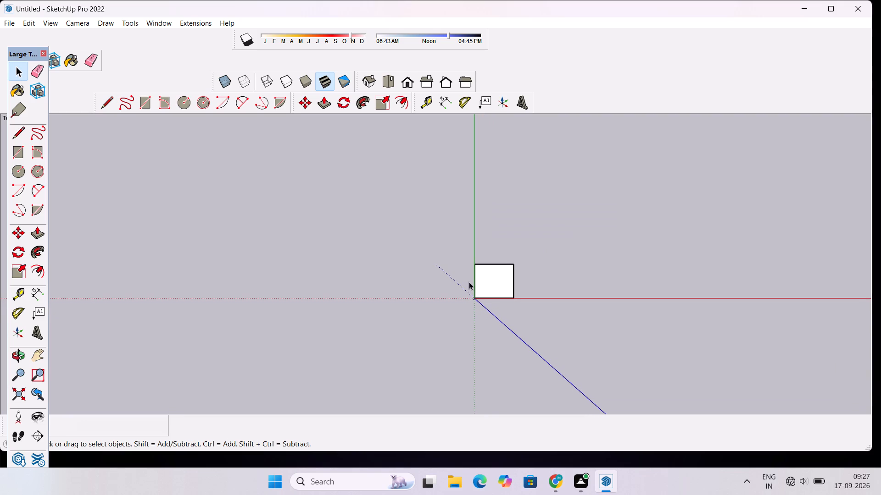
scroll(469, 282, "down", 2)
scroll(471, 280, "up", 3)
scroll(471, 280, "down", 8)
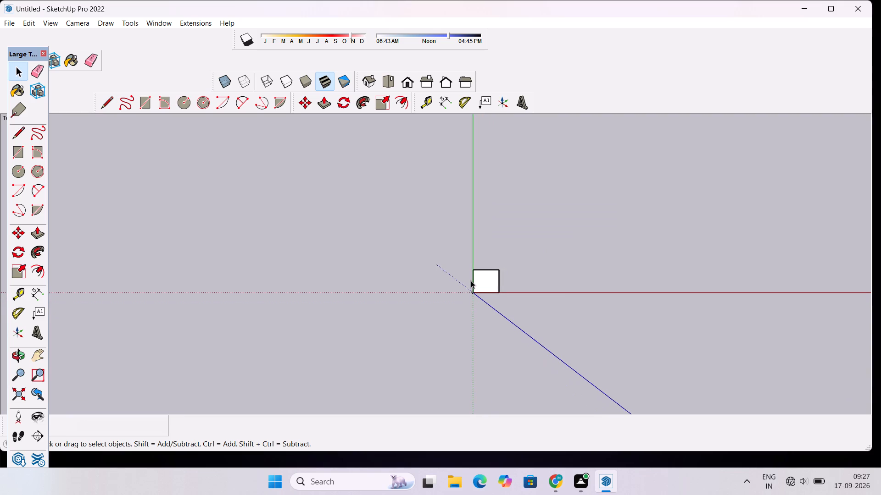
scroll(471, 280, "down", 10)
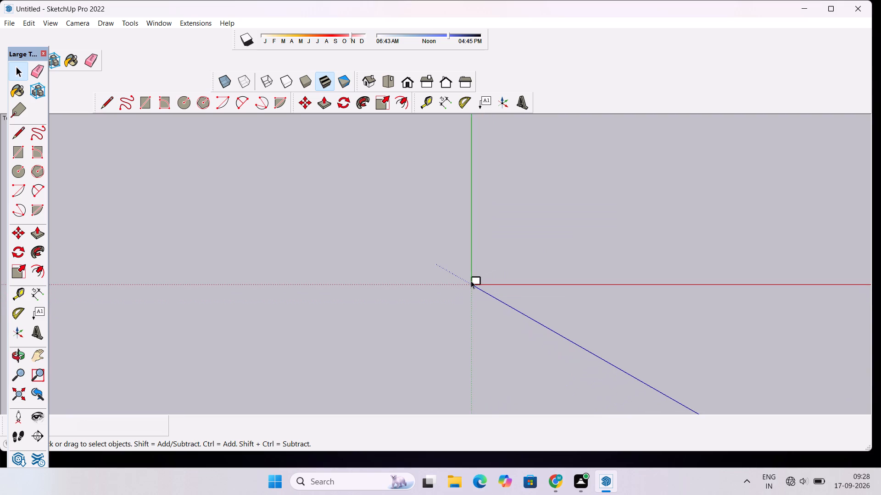
scroll(470, 279, "up", 4)
scroll(471, 272, "up", 18)
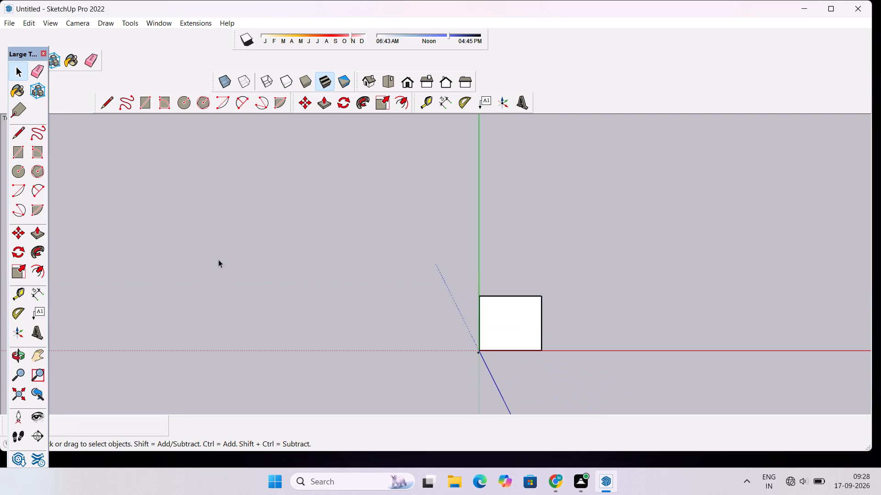
key("o")
left_click_drag(539, 336, 369, 256, "shift")
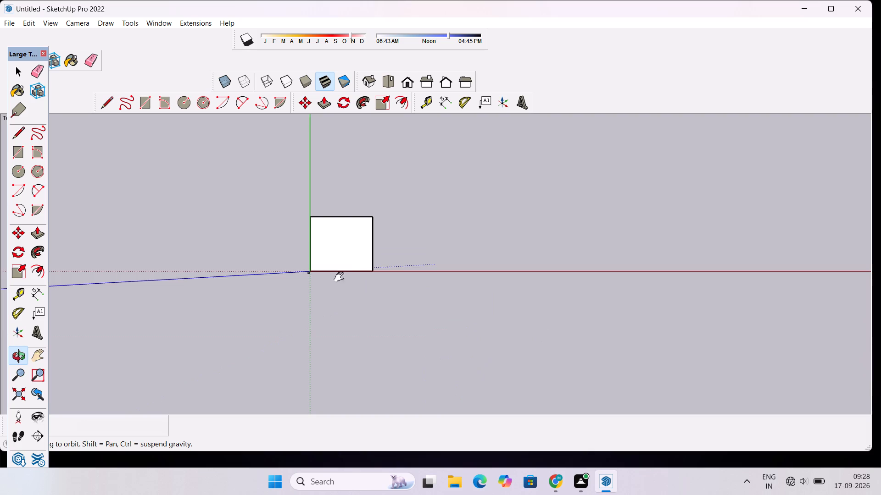
scroll(318, 290, "up", 5, "shift")
left_click_drag(329, 233, 331, 251, "shift")
scroll(331, 259, "up", 14, "shift")
scroll(319, 269, "down", 12, "shift")
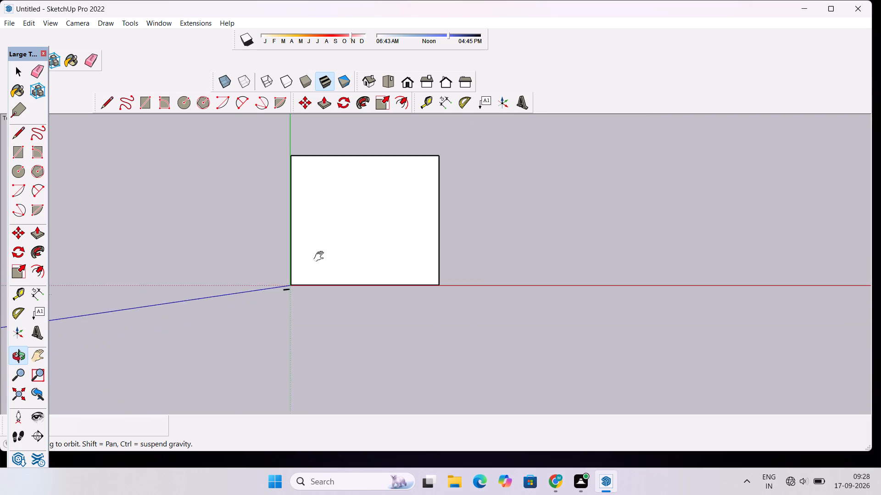
left_click_drag(321, 265, 312, 293, "shift")
scroll(310, 292, "up", 4)
left_click_drag(311, 300, 309, 284)
left_click_drag(308, 357, 307, 302)
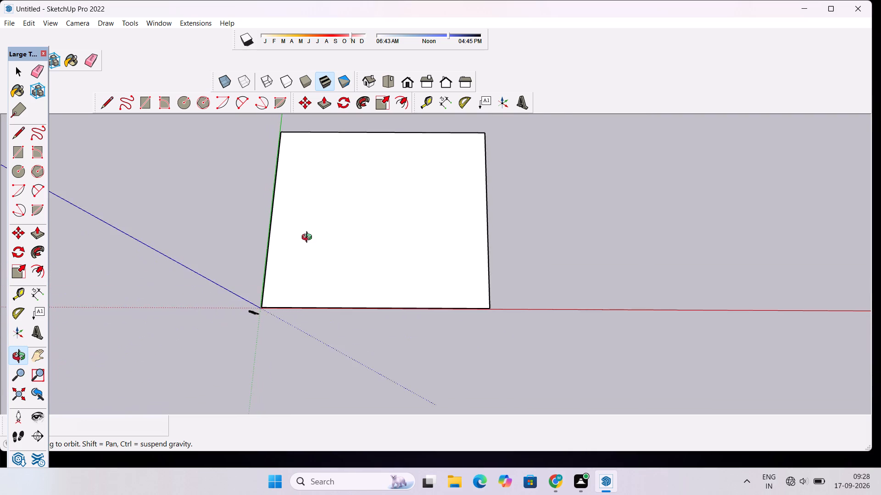
scroll(309, 237, "up", 4)
left_click_drag(328, 259, 307, 268, "shift")
key("space")
triple_click(326, 247)
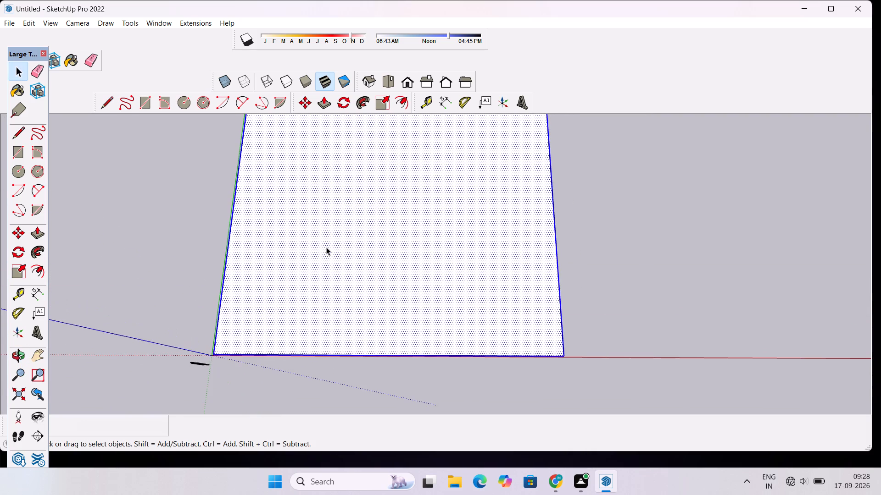
key("m")
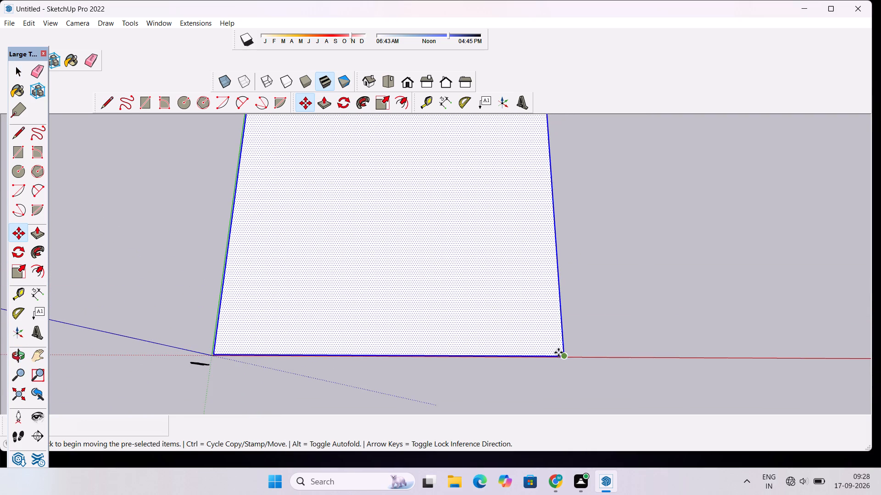
left_click(563, 355)
left_click(788, 350)
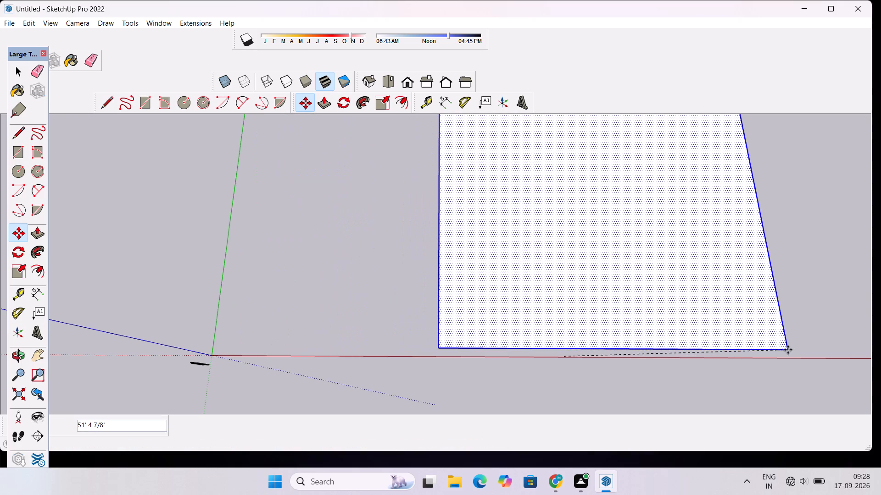
left_click(788, 347)
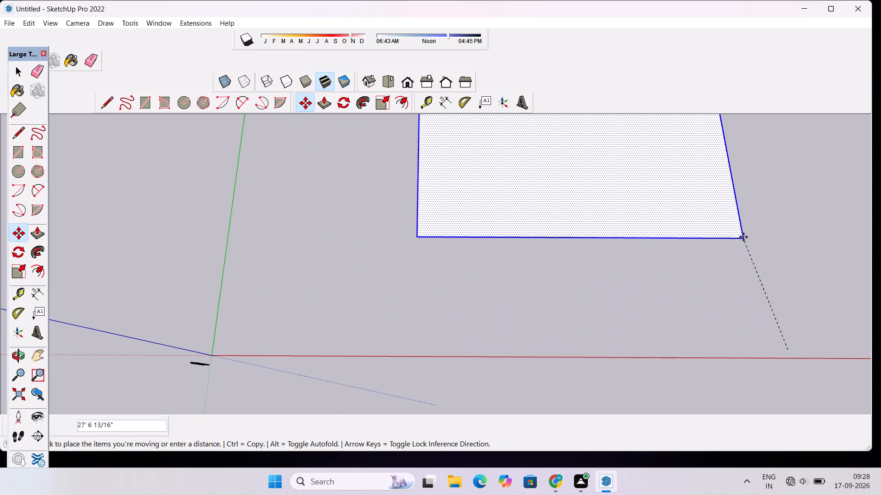
left_click(757, 206)
Push/Pull the relocated rectangular face by 1' to make a thin slab.
scroll(597, 332, "down", 7)
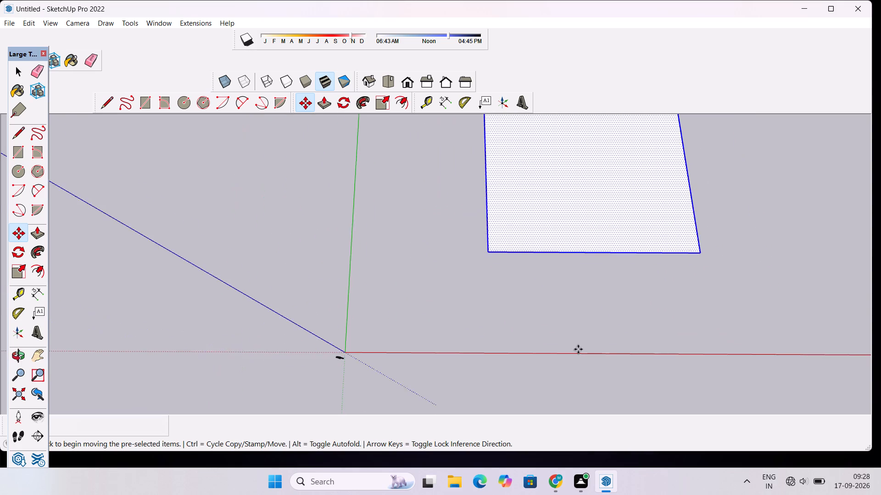
scroll(578, 349, "down", 8)
key("o")
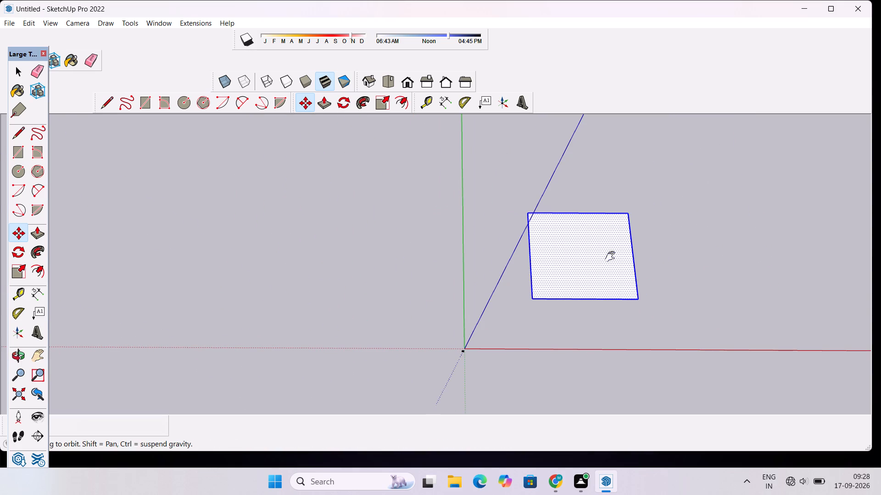
left_click_drag(619, 247, 515, 308, "shift")
scroll(512, 308, "up", 3, "shift")
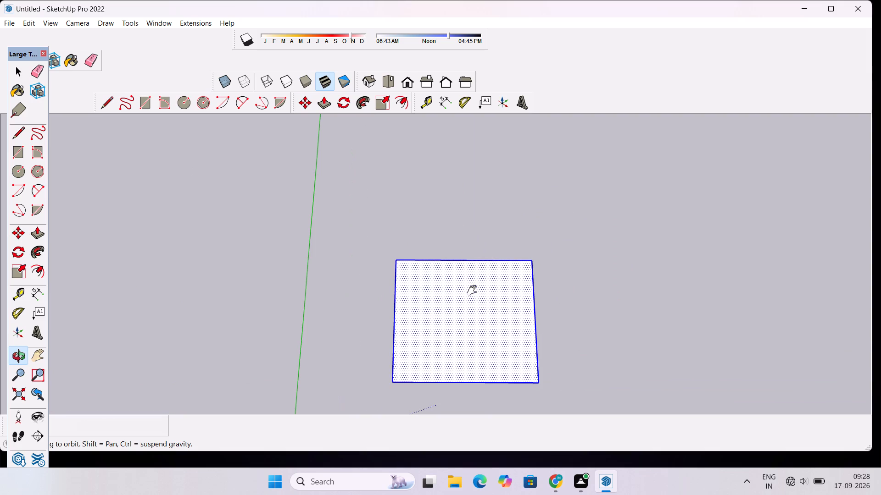
scroll(474, 291, "up", 1, "shift")
left_click_drag(458, 310, 459, 235, "shift")
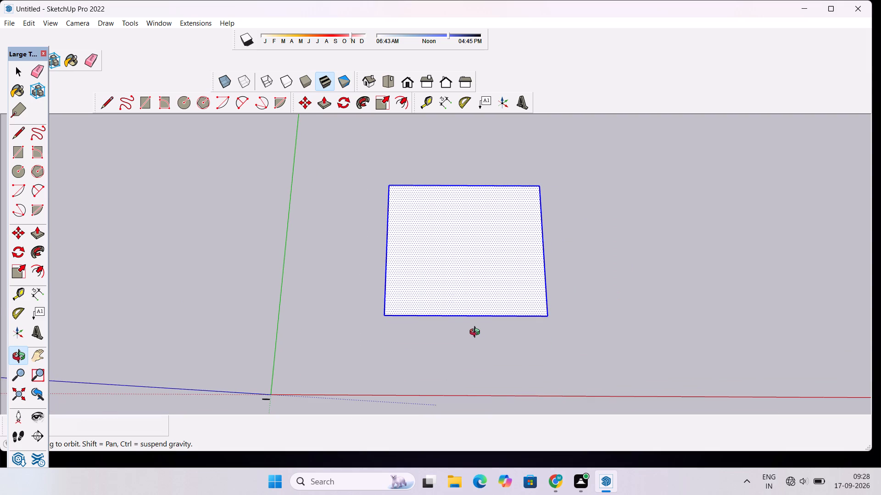
left_click_drag(457, 300, 452, 282)
scroll(441, 252, "up", 4)
left_click_drag(441, 251, 427, 272, "shift")
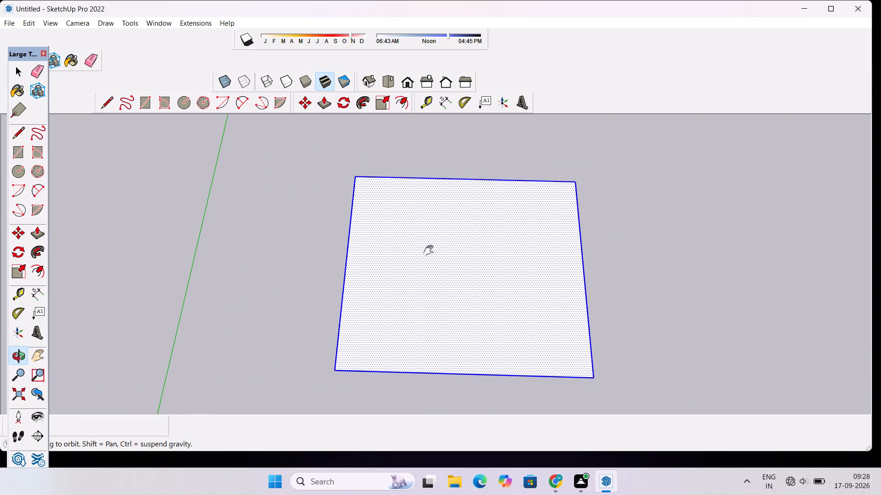
scroll(430, 251, "down", 4)
left_click_drag(430, 251, 493, 279)
left_click(501, 277)
left_click_drag(503, 276, 432, 272)
scroll(443, 263, "up", 4)
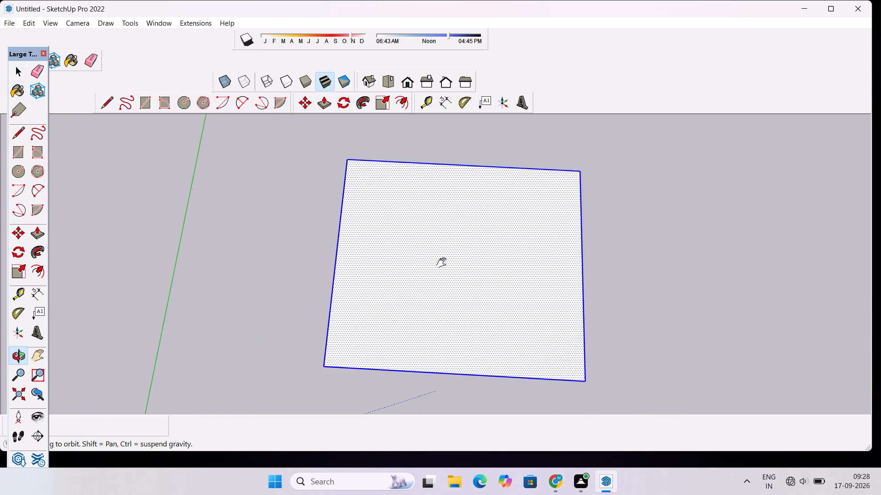
left_click_drag(481, 263, 345, 263, "shift")
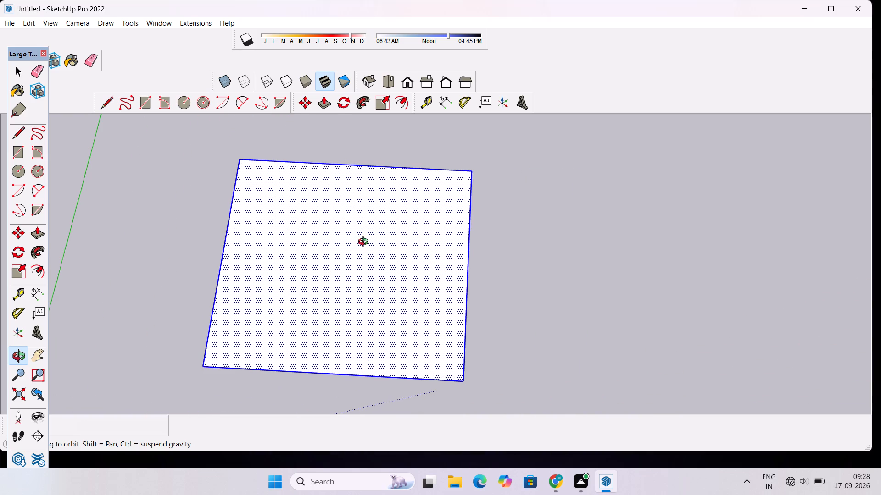
key("space")
left_click(366, 243)
left_click(366, 243)
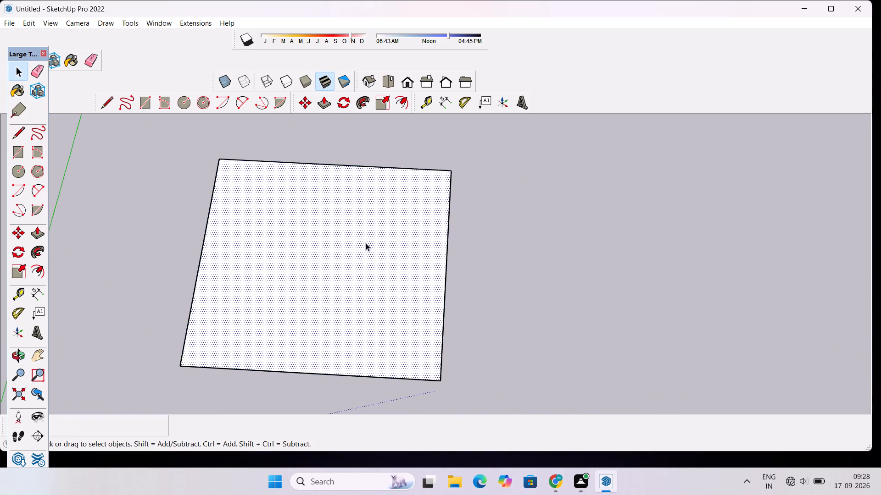
key("p")
left_click(366, 243)
type("1'")
key("Return")
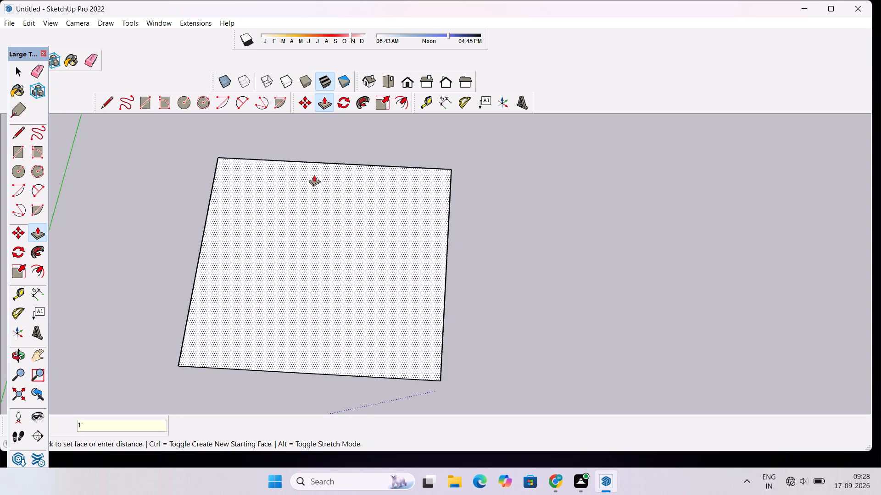
Push/Pull the slab's narrow side face farthest from the green axis outward by 10'.
left_click(18, 352)
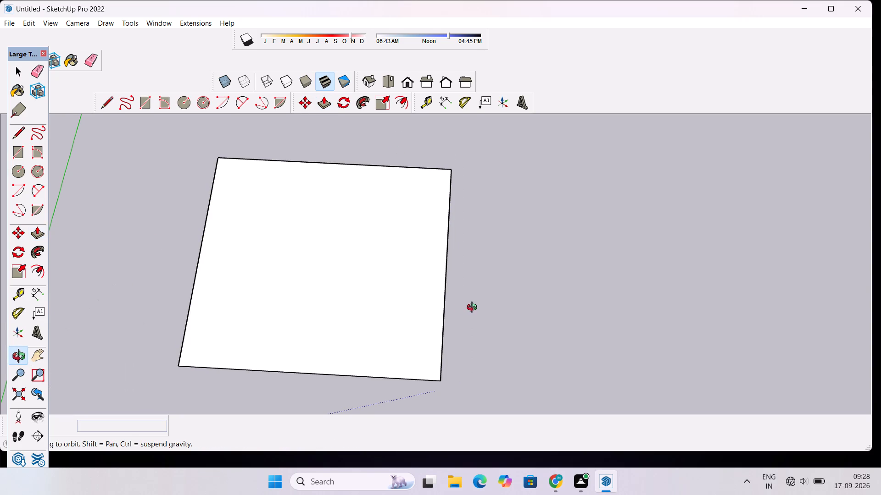
left_click_drag(474, 308, 398, 206)
scroll(481, 286, "up", 6)
left_click_drag(498, 320, 365, 282)
scroll(357, 270, "down", 6)
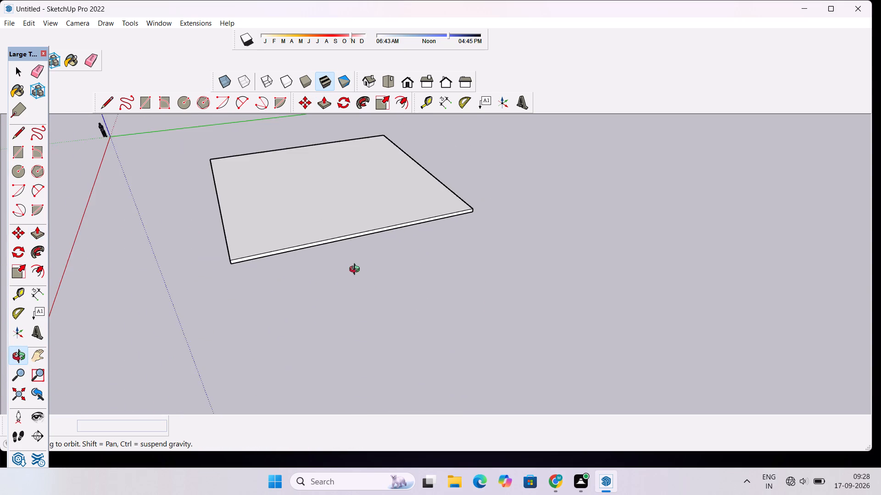
left_click_drag(259, 271, 261, 202)
scroll(262, 200, "up", 8)
left_click(262, 211)
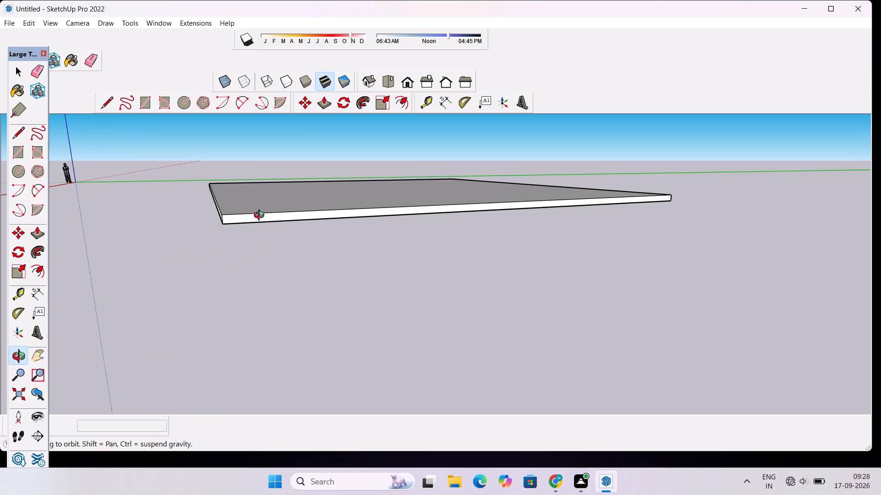
scroll(246, 214, "up", 7)
scroll(245, 214, "down", 7)
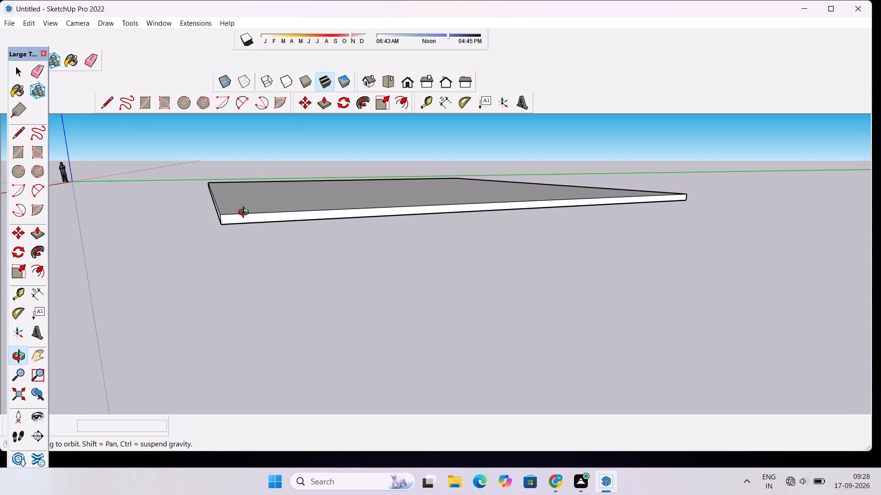
left_click_drag(245, 214, 247, 220)
scroll(247, 220, "up", 8)
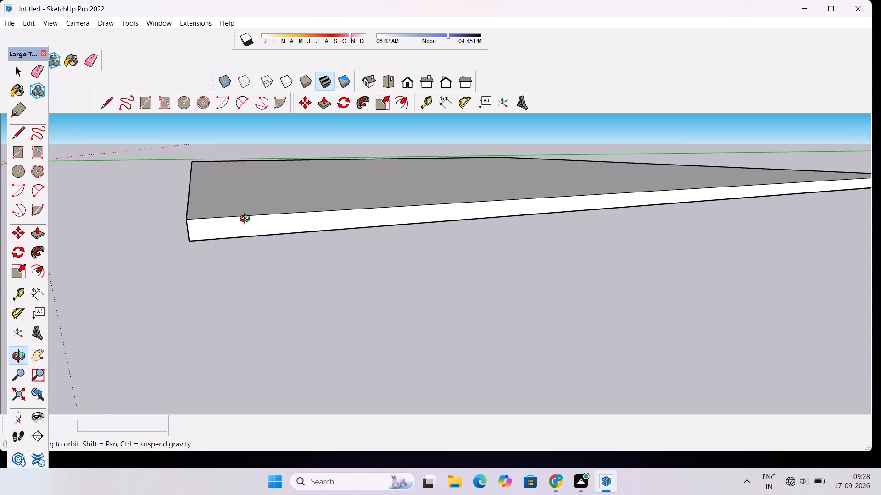
key("p")
left_click(297, 224)
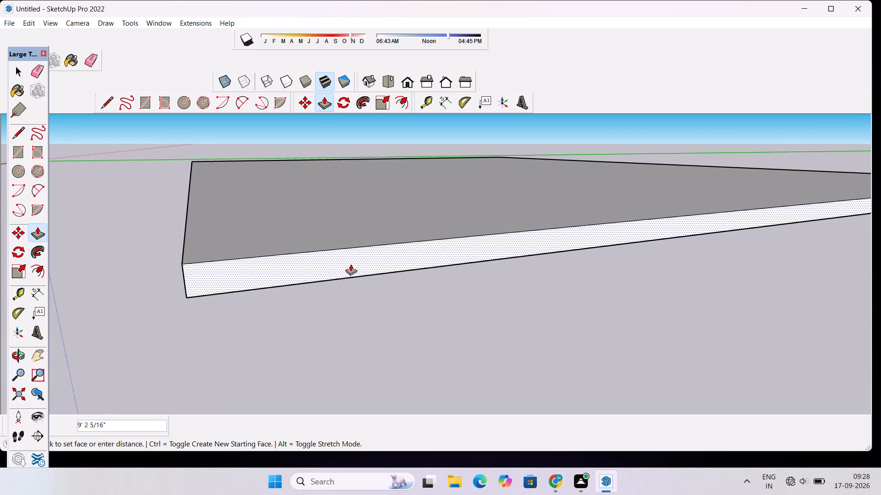
type("10'")
key("Return")
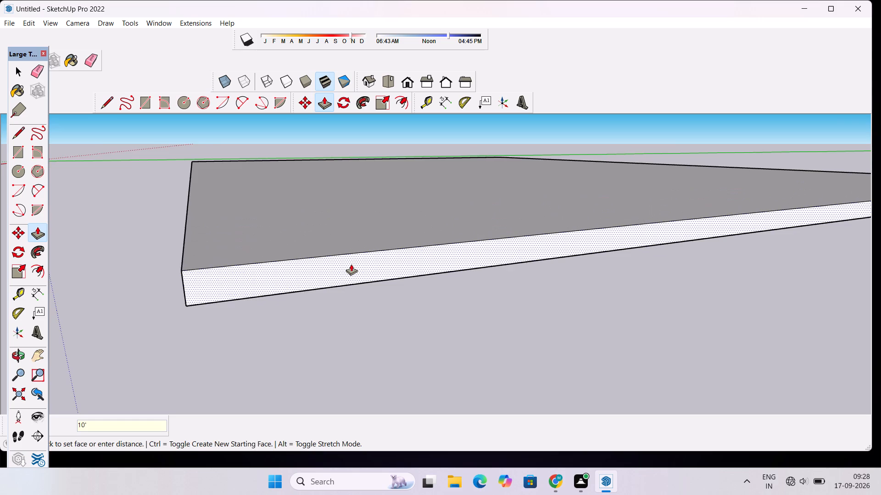
Examine the slab's shape and edge thickness from low side angles and from above.
scroll(351, 264, "down", 7)
left_click(20, 353)
left_click_drag(96, 289, 298, 275)
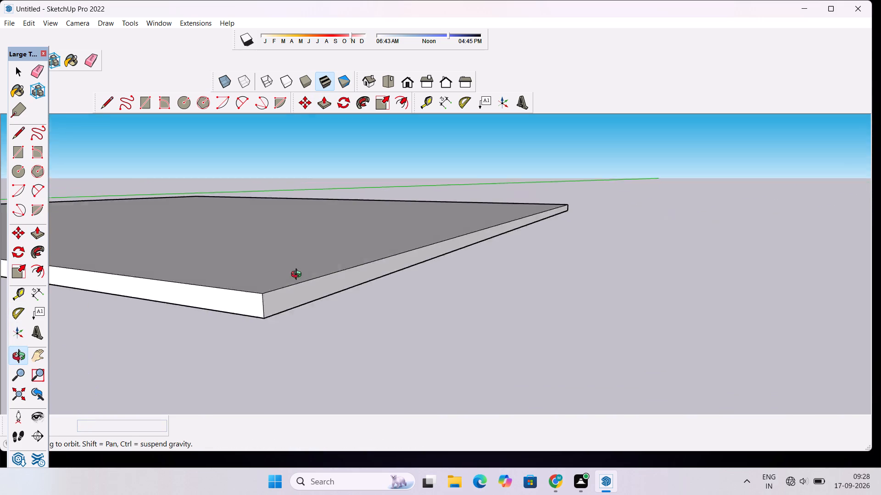
left_click_drag(298, 275, 447, 253)
scroll(447, 253, "down", 15)
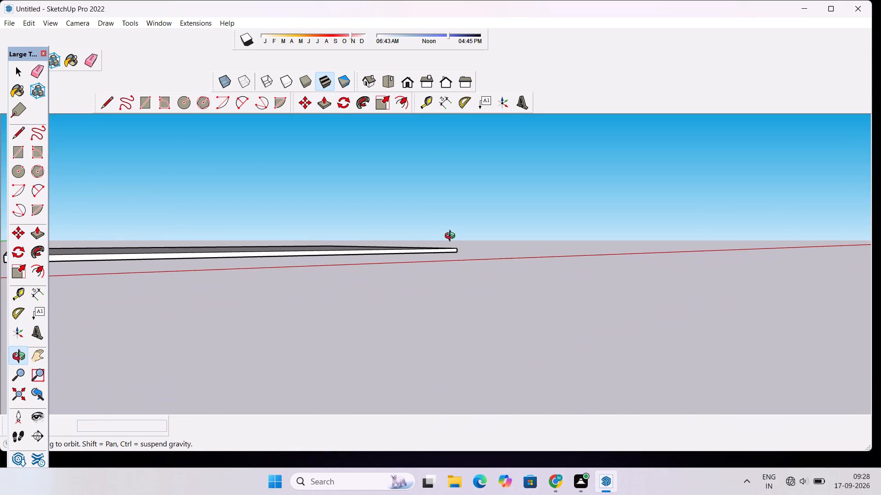
left_click_drag(475, 228, 385, 257)
scroll(378, 255, "down", 6)
left_click_drag(378, 253, 314, 385)
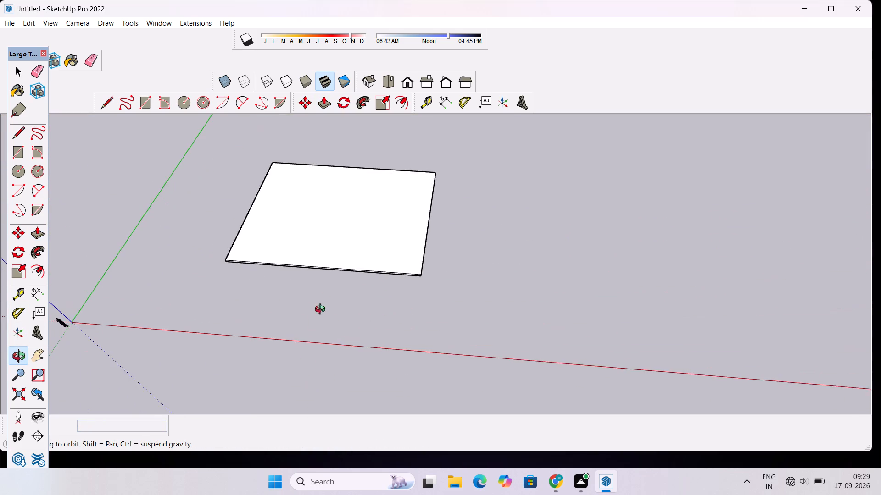
scroll(331, 292, "up", 6)
left_click_drag(333, 289, 476, 353, "shift")
scroll(476, 353, "down", 4)
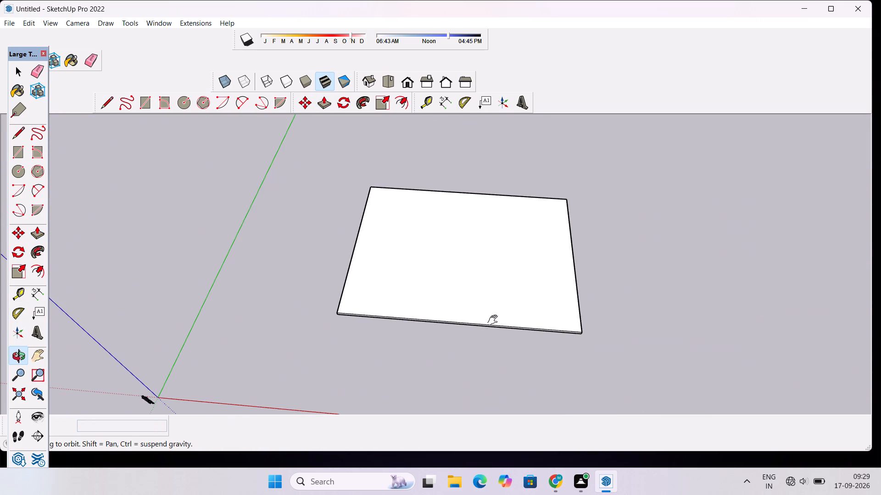
left_click_drag(495, 319, 493, 334, "shift")
scroll(493, 334, "up", 3, "shift")
left_click_drag(491, 340, 499, 234)
left_click_drag(497, 250, 497, 264)
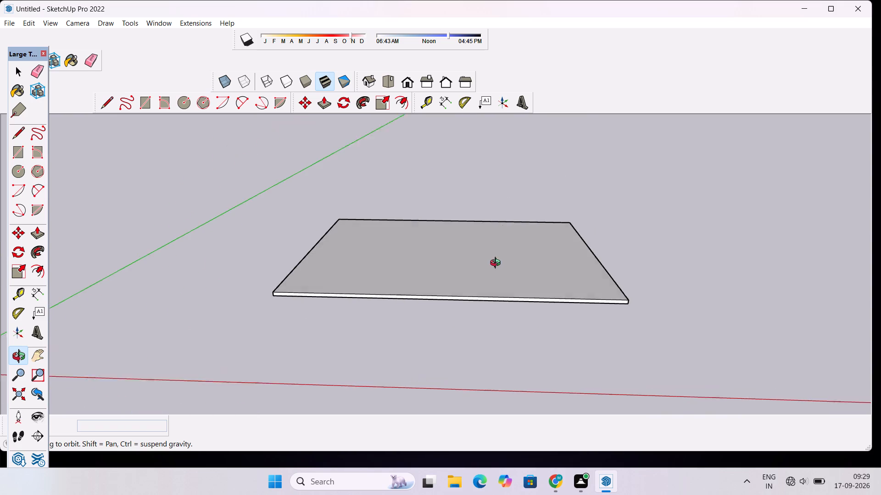
left_click_drag(497, 264, 496, 287)
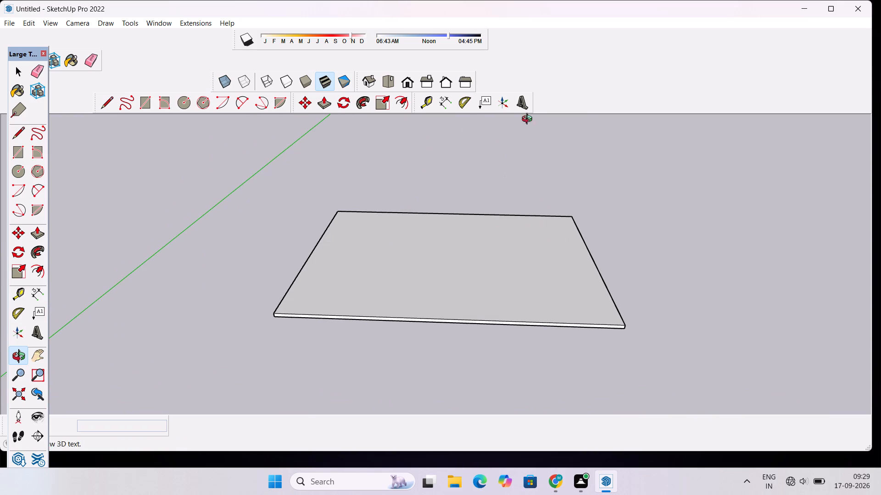
scroll(479, 222, "down", 5)
left_click_drag(497, 246, 502, 173)
scroll(498, 182, "up", 6)
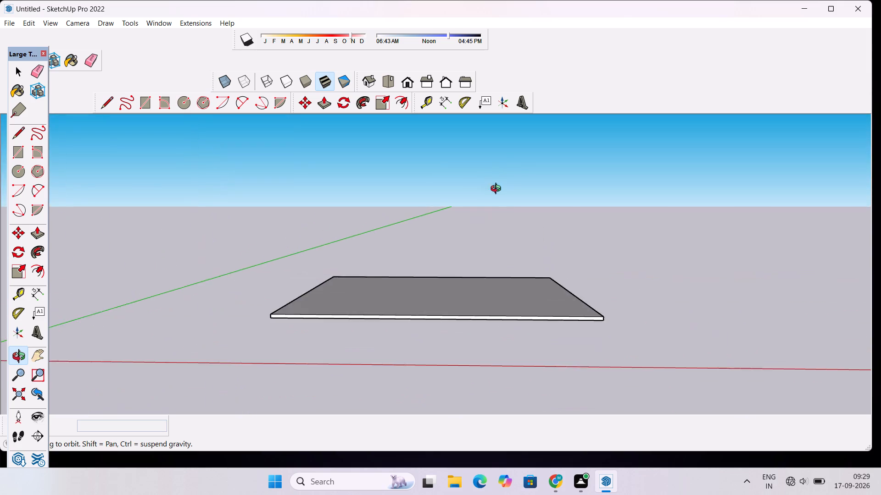
left_click_drag(502, 234, 494, 316)
scroll(492, 298, "up", 8)
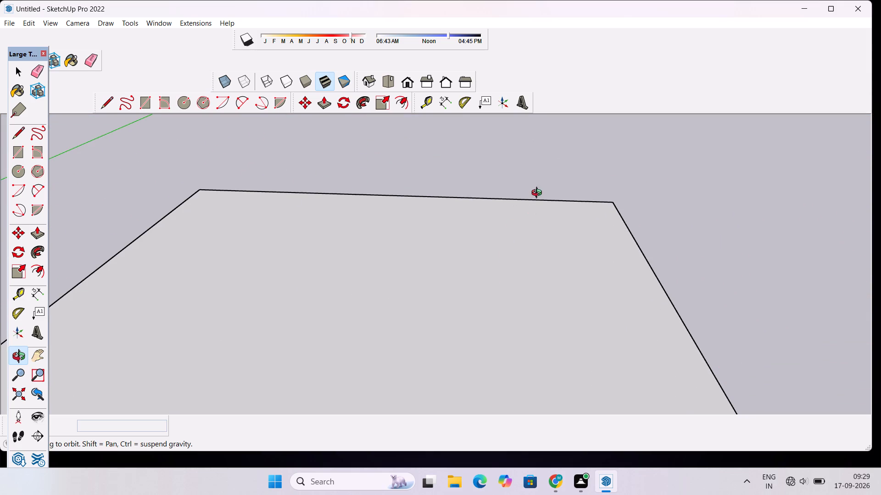
Examine the slab's top face and far corners up close from low angles, and its placement relative to the origin.
scroll(528, 212, "up", 3)
left_click_drag(528, 212, 527, 207)
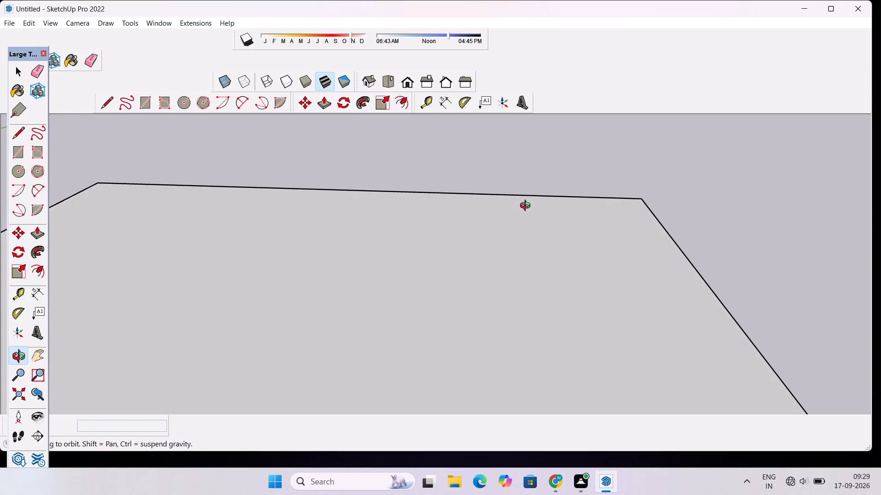
scroll(527, 207, "up", 4)
scroll(527, 207, "down", 3)
left_click_drag(490, 255, 527, 200)
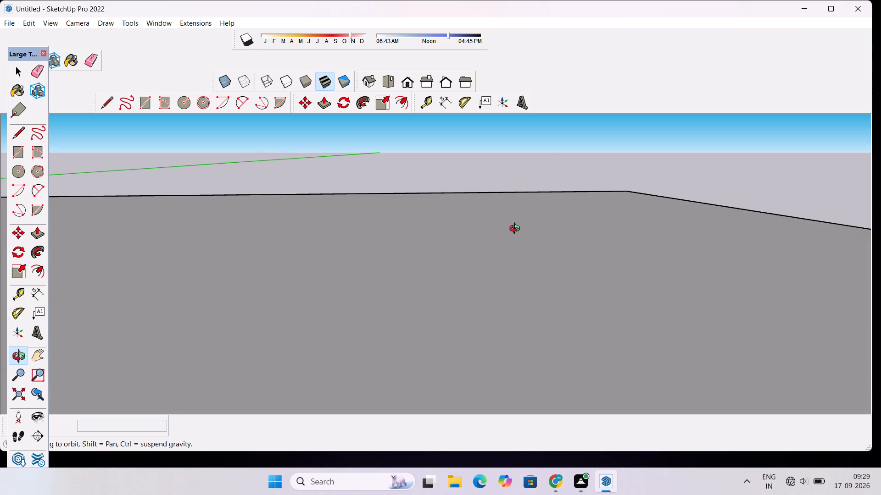
scroll(514, 234, "up", 4)
left_click_drag(414, 214, 510, 214)
scroll(511, 213, "down", 5)
left_click_drag(491, 221, 512, 221)
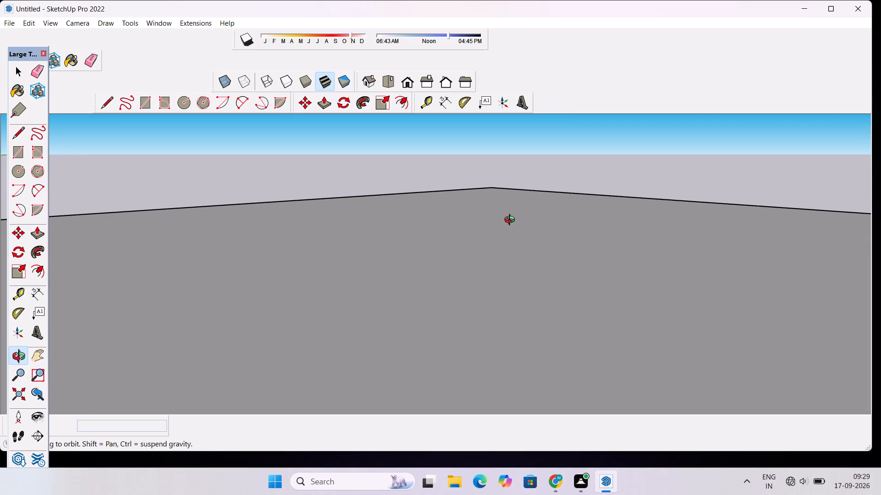
left_click_drag(512, 221, 543, 220)
scroll(543, 220, "down", 4)
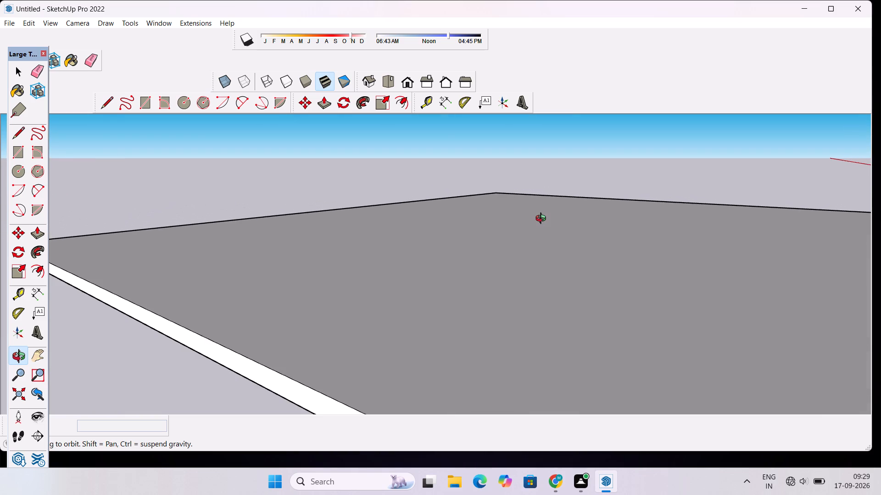
left_click(545, 220)
scroll(458, 198, "down", 5)
scroll(458, 198, "up", 6)
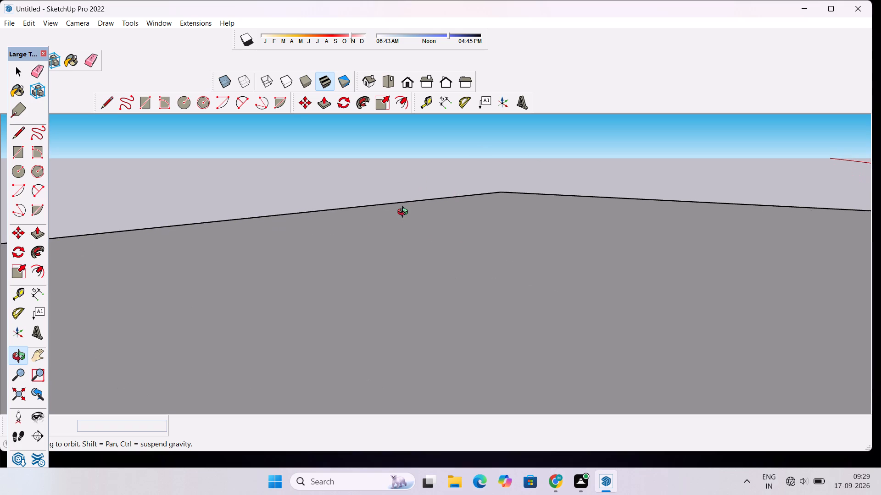
scroll(405, 210, "down", 13)
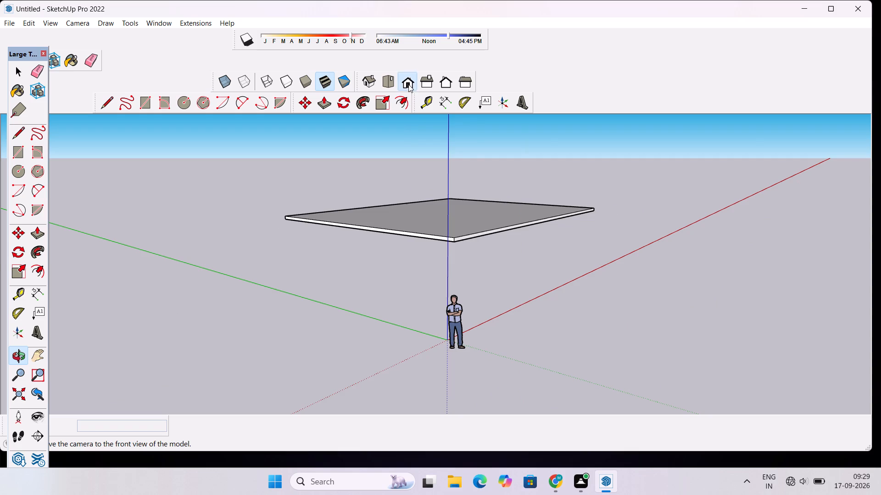
Inspect the slab from the front view and from raised angles, including its thin front edge.
left_click(408, 84)
left_click_drag(437, 192, 446, 279)
scroll(445, 251, "down", 1)
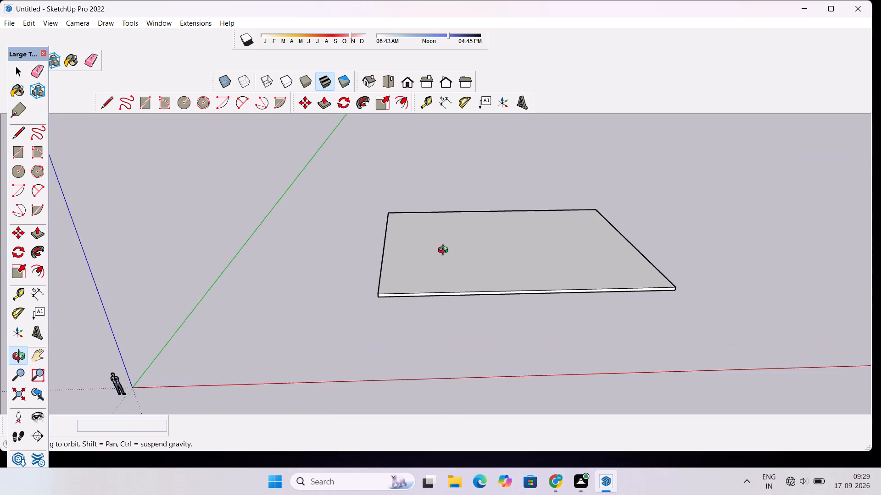
scroll(445, 251, "down", 1)
scroll(445, 245, "up", 1)
left_click_drag(459, 235, 432, 238, "shift")
scroll(425, 234, "up", 1)
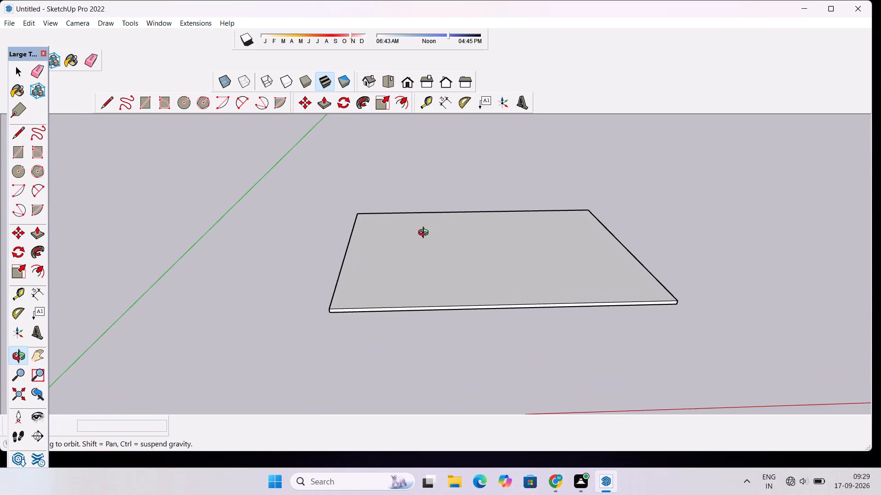
scroll(425, 234, "down", 1)
left_click_drag(466, 236, 445, 247, "shift")
scroll(443, 247, "down", 4)
left_click_drag(444, 249, 437, 259)
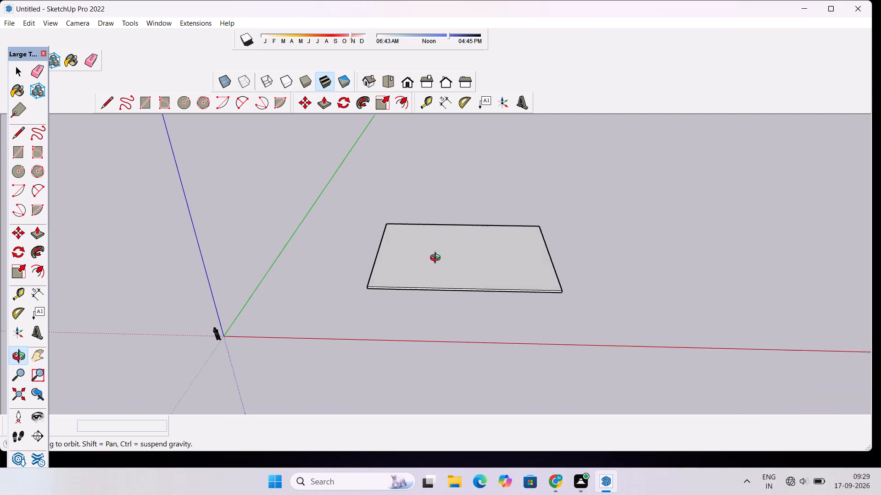
left_click_drag(437, 259, 427, 262)
scroll(426, 261, "up", 3)
left_click_drag(442, 251, 401, 251, "shift")
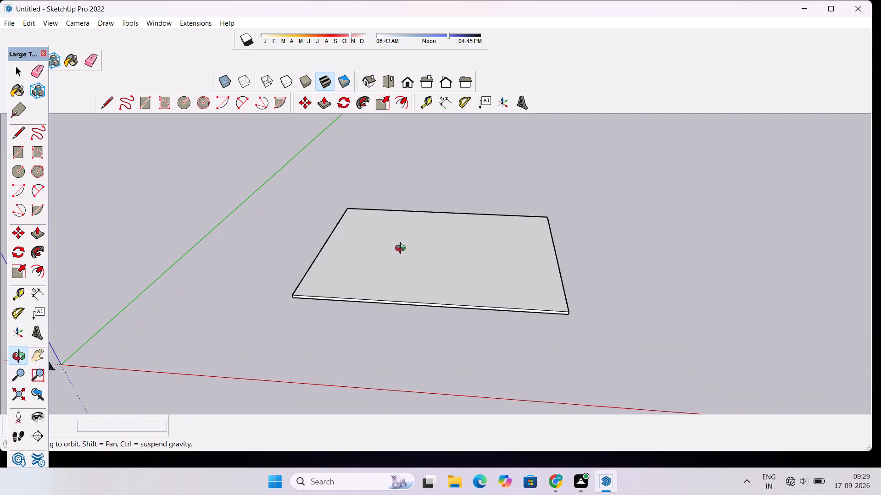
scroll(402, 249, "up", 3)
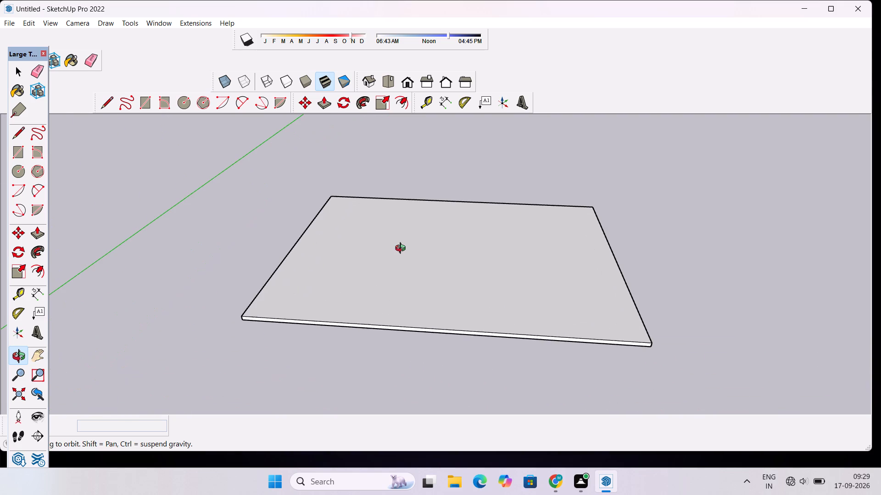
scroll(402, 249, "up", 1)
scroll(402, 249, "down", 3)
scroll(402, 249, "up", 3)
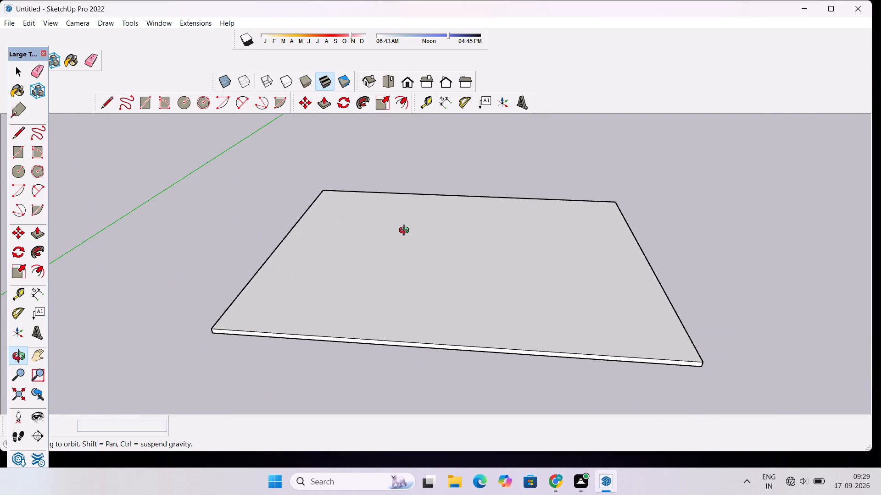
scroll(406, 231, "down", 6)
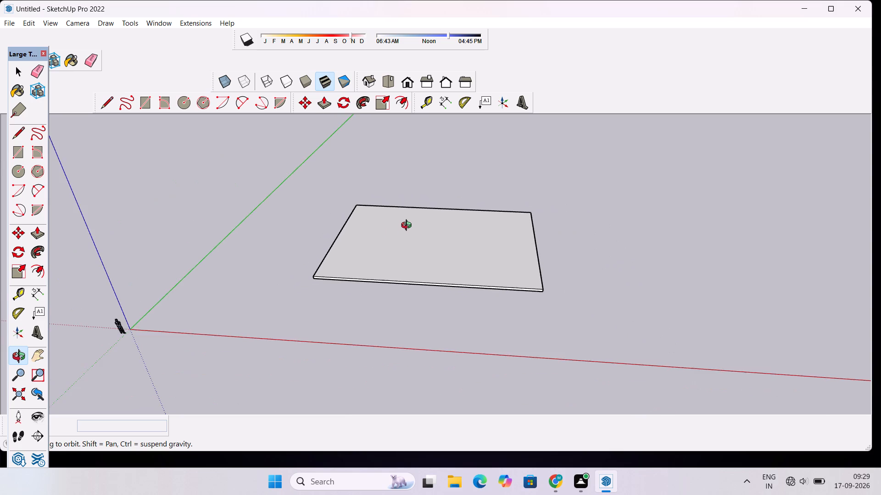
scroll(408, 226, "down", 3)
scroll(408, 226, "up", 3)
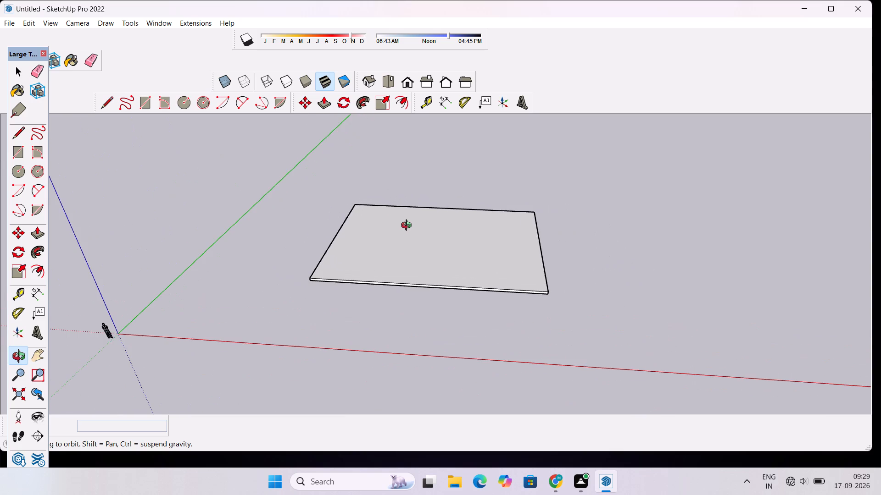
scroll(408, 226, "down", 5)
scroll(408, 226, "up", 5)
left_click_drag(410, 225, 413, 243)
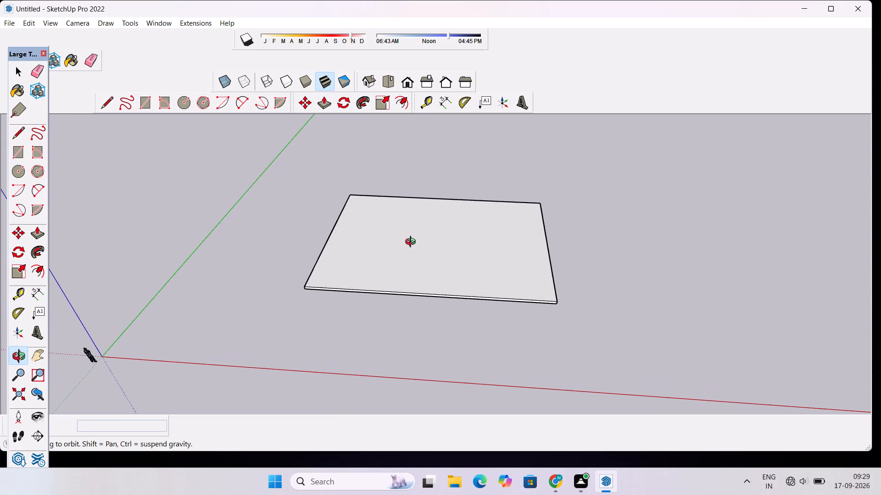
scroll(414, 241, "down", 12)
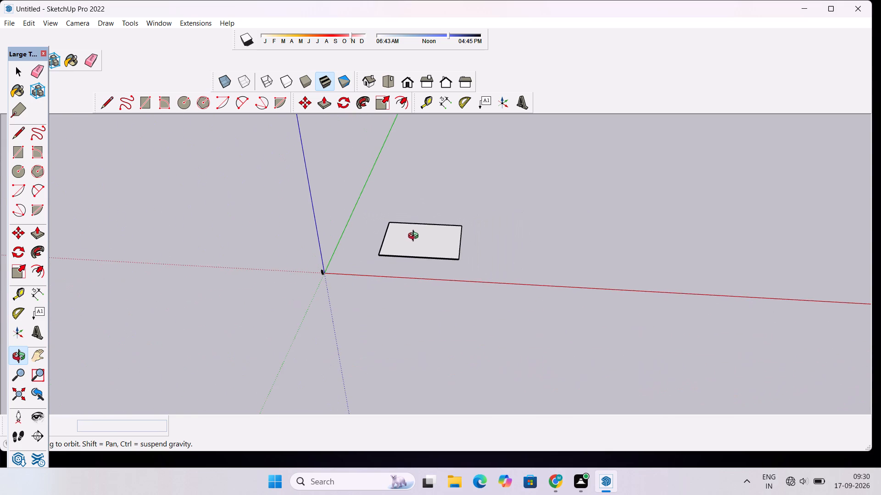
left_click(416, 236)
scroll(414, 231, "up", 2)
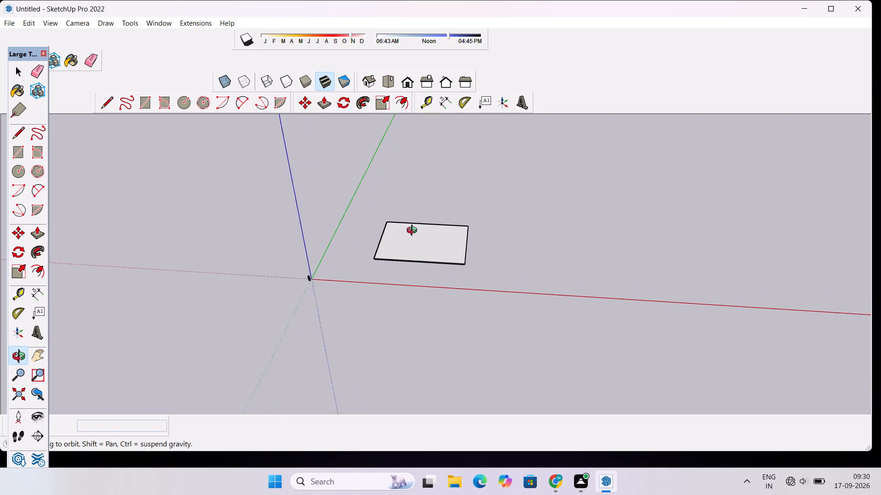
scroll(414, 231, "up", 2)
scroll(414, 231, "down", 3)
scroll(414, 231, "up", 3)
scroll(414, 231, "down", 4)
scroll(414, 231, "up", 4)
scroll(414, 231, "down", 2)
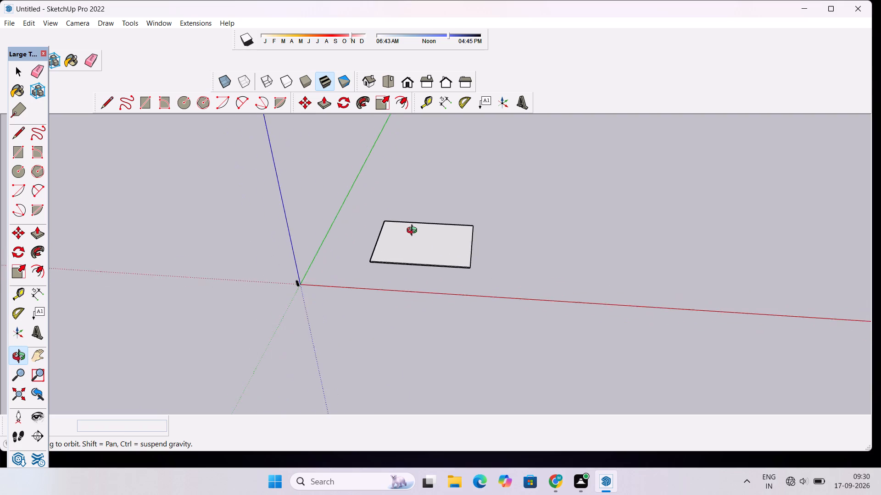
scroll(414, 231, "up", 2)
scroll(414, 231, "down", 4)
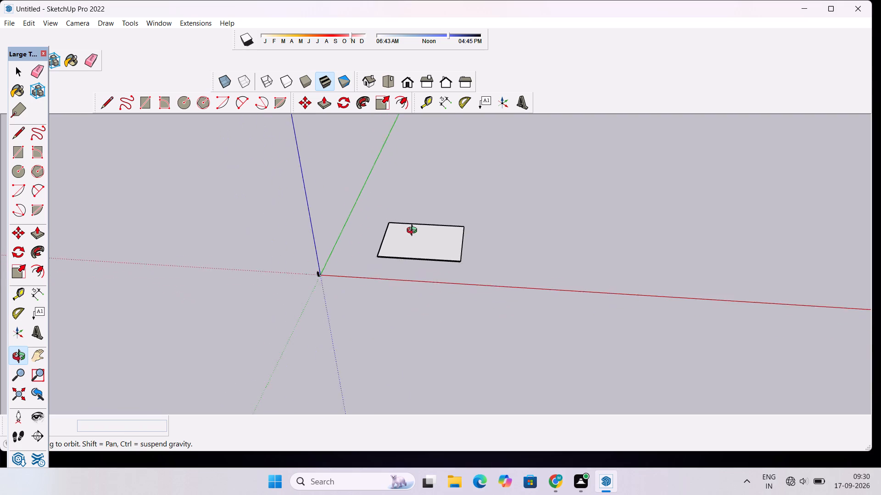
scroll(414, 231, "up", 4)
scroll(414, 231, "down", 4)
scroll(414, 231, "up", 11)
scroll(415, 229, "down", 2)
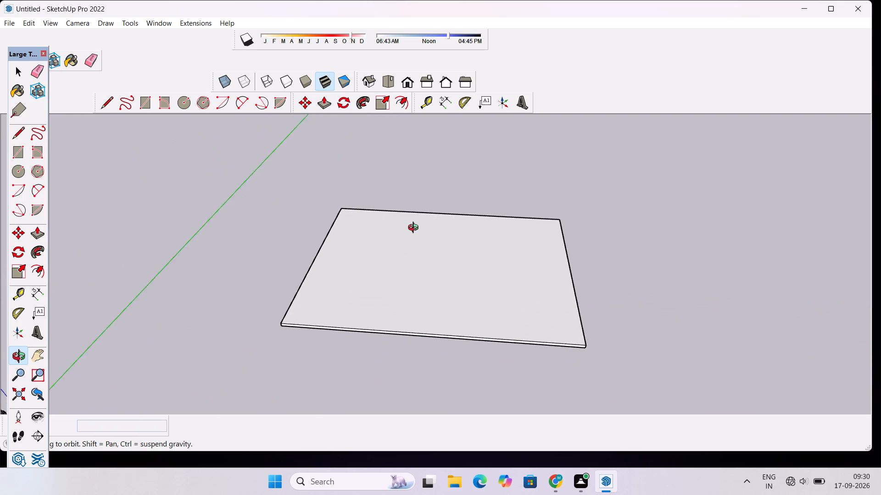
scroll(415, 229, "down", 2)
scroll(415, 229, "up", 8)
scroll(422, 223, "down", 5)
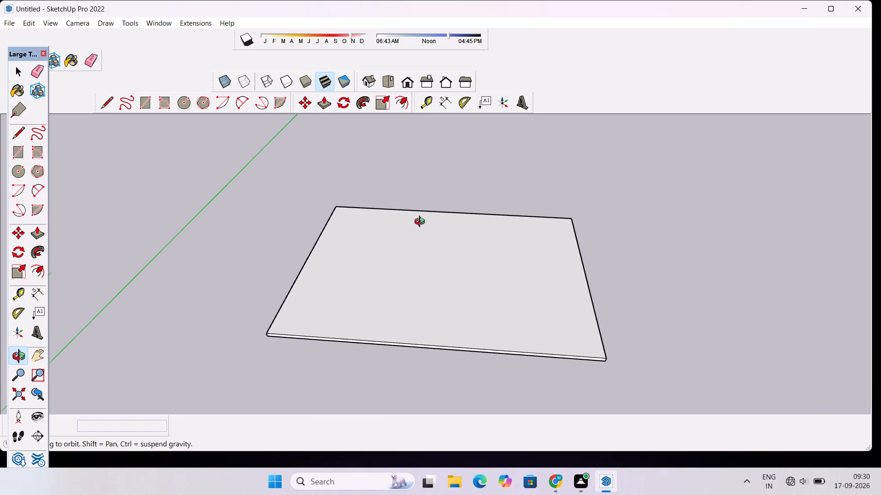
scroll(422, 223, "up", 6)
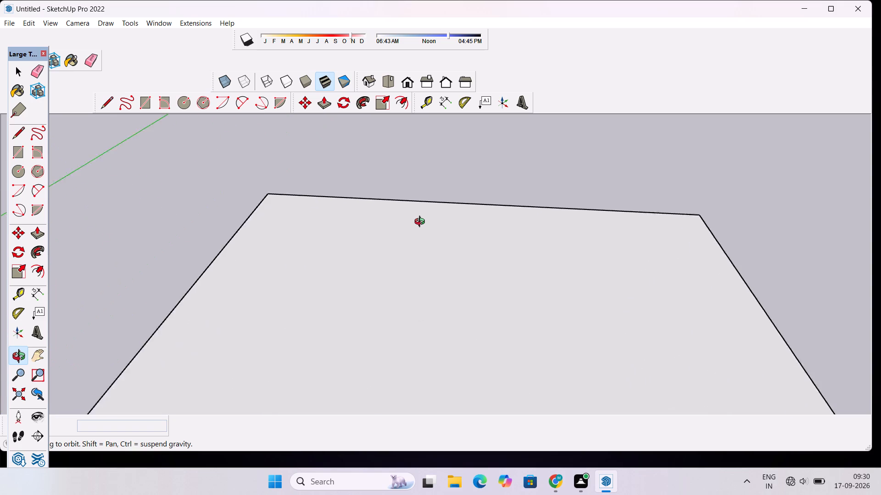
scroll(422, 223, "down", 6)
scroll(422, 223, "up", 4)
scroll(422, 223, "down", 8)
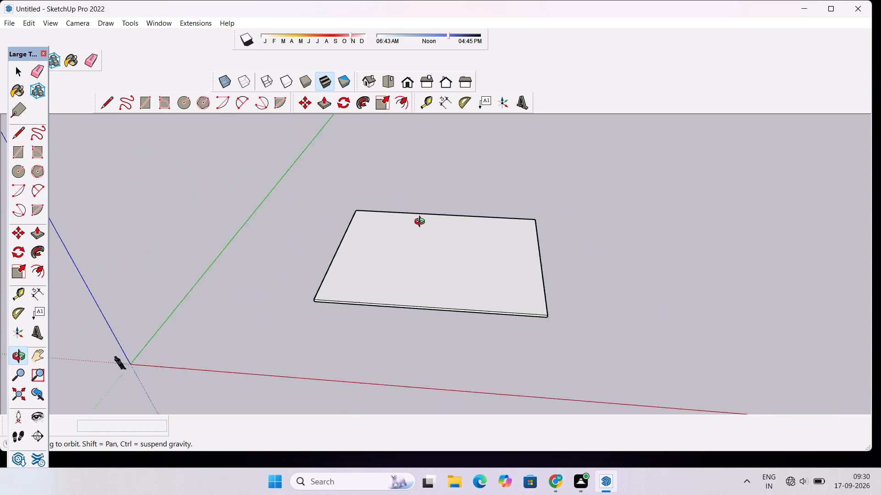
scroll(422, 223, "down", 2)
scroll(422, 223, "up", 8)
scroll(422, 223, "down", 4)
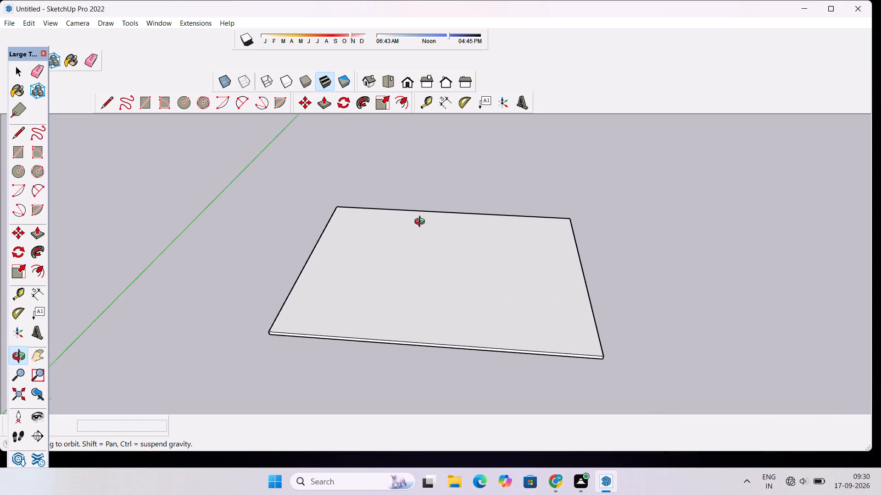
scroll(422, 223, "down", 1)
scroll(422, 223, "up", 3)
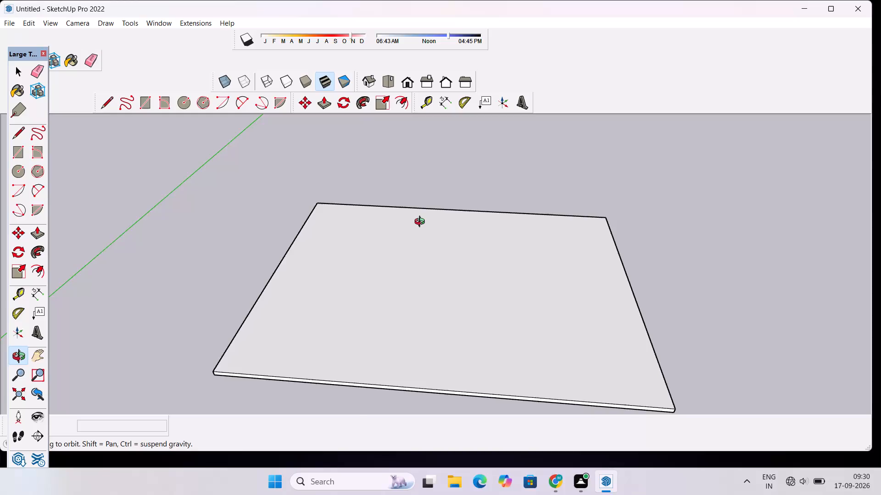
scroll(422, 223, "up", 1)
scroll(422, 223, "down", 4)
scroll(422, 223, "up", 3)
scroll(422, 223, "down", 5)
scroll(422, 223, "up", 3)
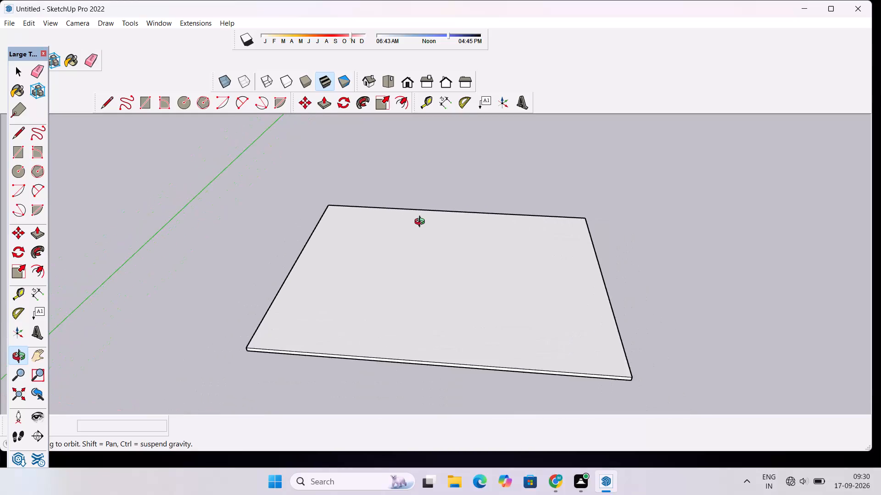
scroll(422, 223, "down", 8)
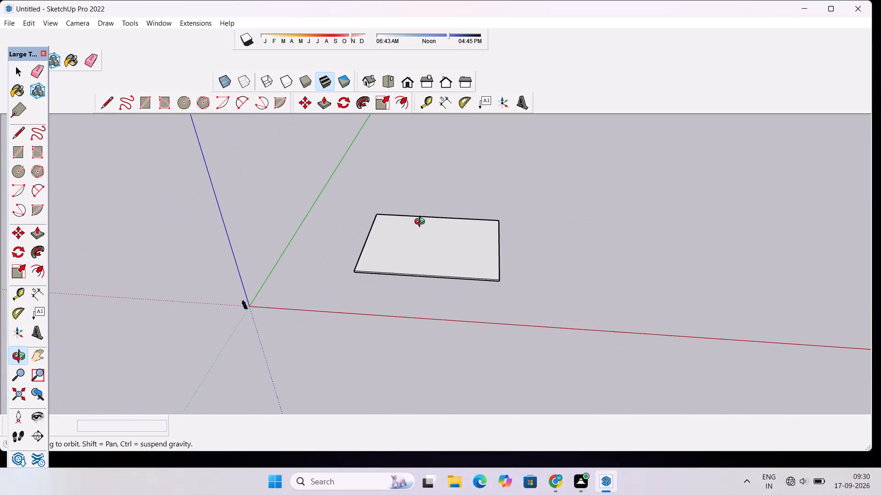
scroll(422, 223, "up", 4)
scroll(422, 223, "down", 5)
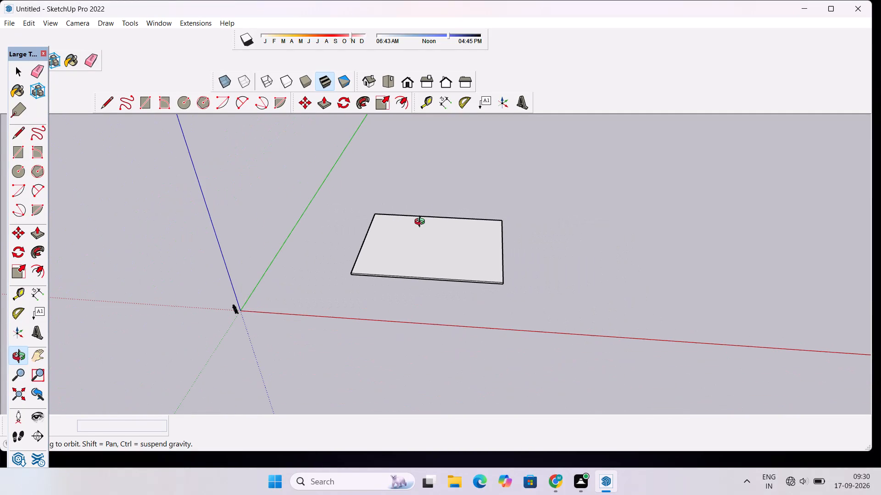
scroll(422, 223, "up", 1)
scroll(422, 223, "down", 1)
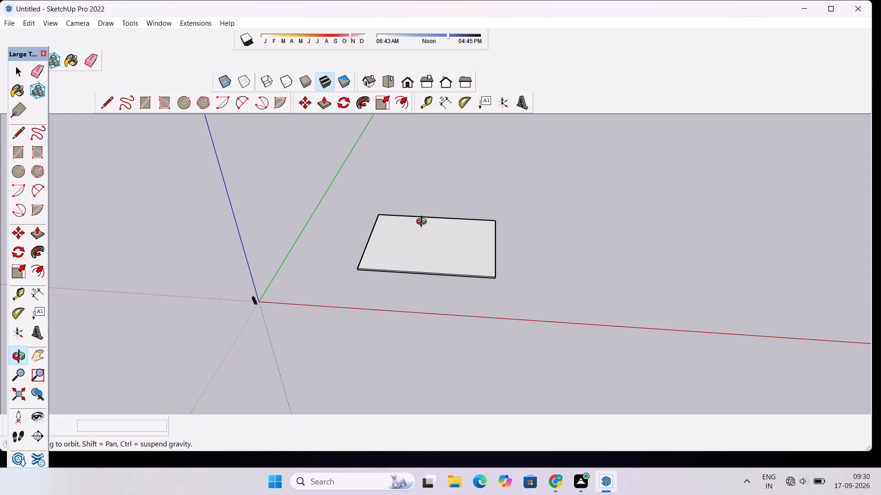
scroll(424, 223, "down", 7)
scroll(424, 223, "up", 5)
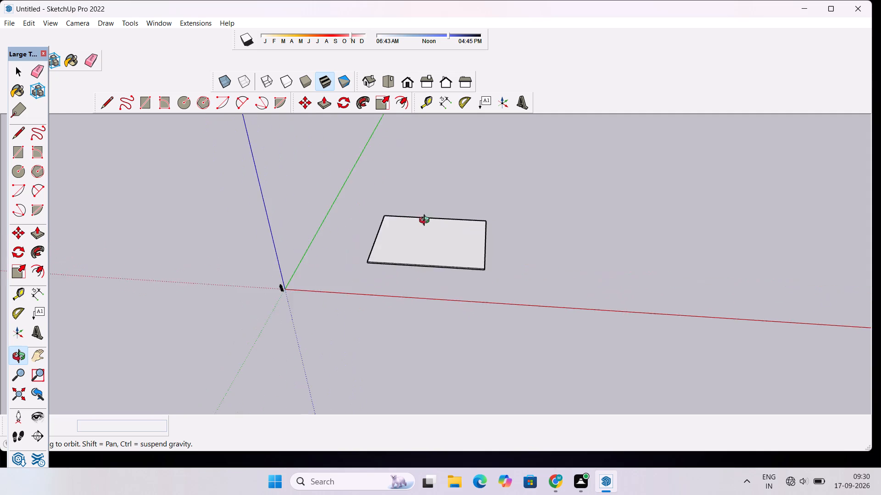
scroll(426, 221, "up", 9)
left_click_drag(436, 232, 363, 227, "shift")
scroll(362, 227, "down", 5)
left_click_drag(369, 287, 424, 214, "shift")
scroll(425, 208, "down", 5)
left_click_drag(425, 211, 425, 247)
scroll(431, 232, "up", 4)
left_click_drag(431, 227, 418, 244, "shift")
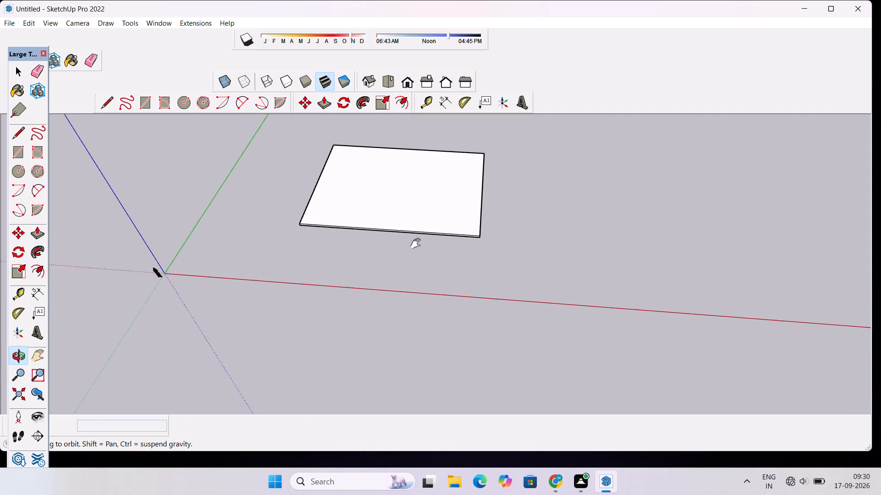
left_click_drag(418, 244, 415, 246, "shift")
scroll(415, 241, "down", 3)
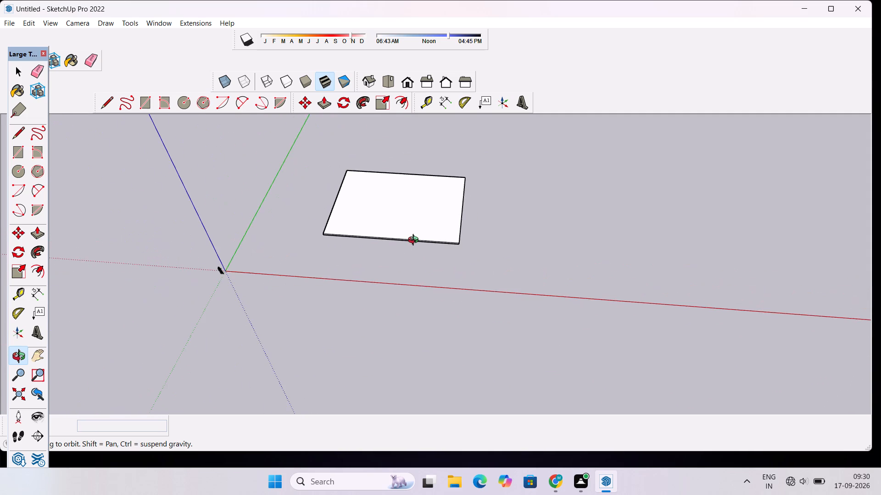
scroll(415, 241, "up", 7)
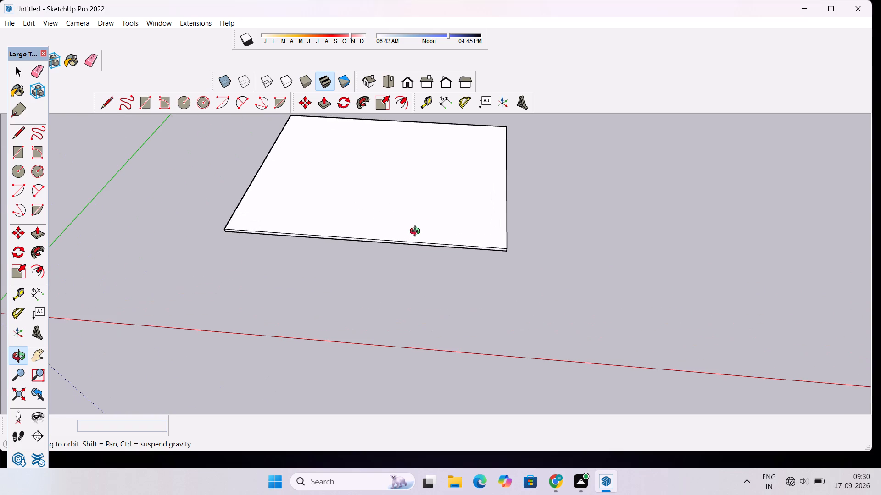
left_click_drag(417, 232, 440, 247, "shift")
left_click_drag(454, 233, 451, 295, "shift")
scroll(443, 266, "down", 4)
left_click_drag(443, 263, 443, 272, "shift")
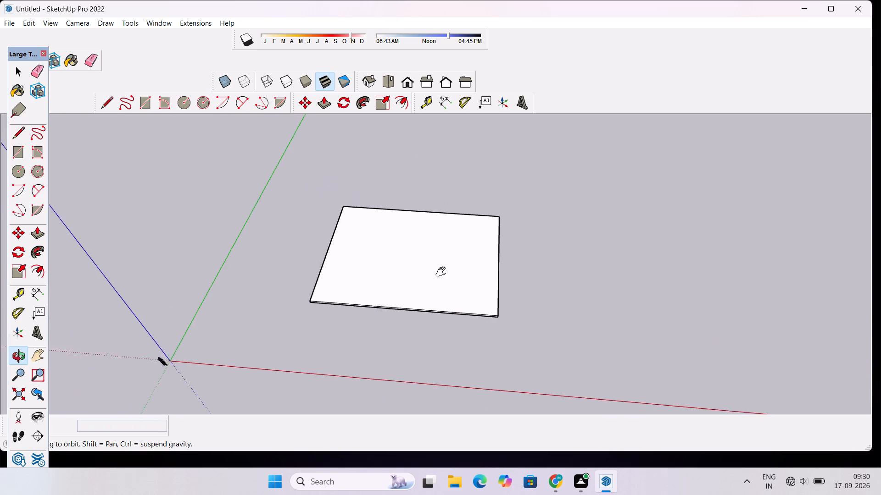
Place a guide line on the slab's top face, parallel to and 20' in from its front edge.
left_click_drag(443, 272, 443, 284, "shift")
scroll(440, 283, "up", 3)
key("space")
scroll(426, 274, "up", 3)
key("t")
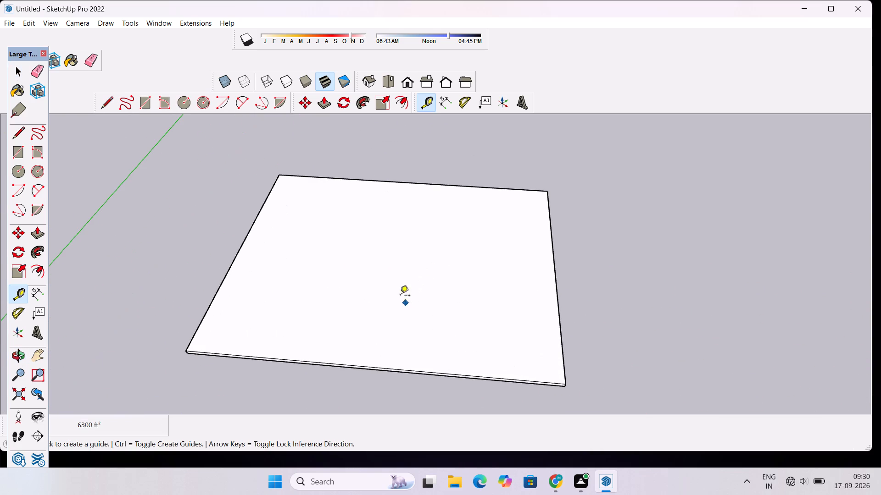
left_click(369, 368)
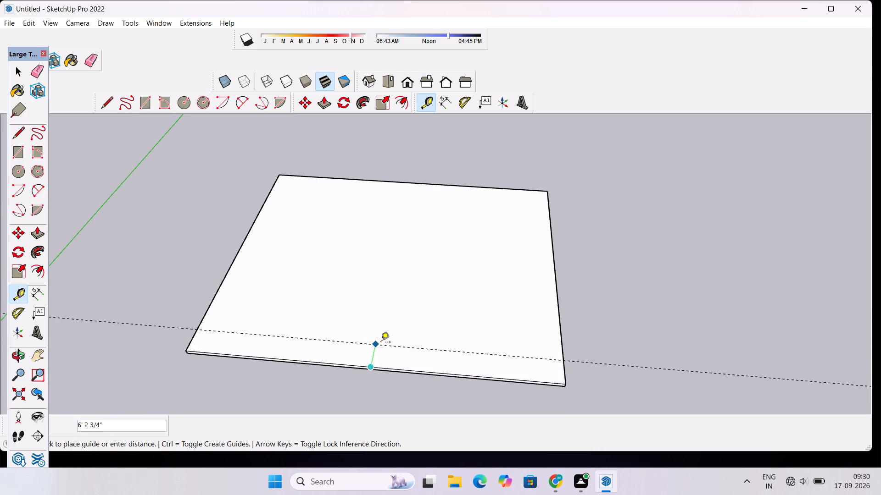
scroll(382, 337, "up", 5)
scroll(386, 290, "down", 4)
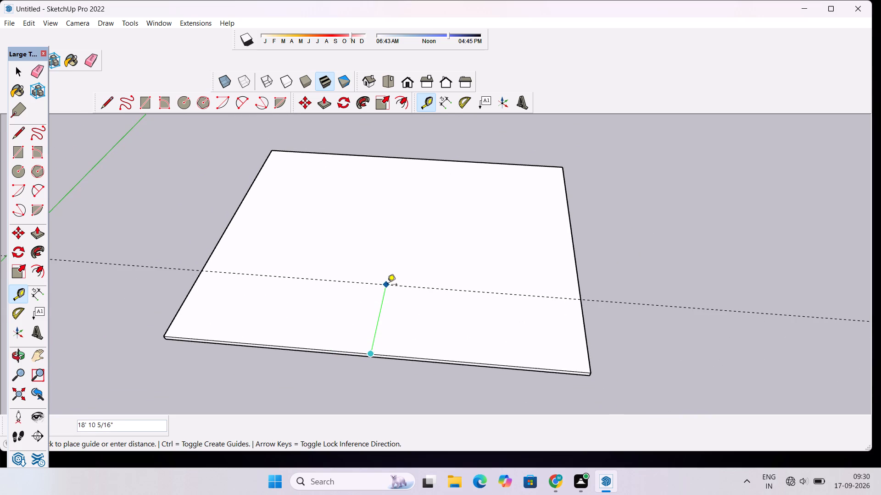
type("20'")
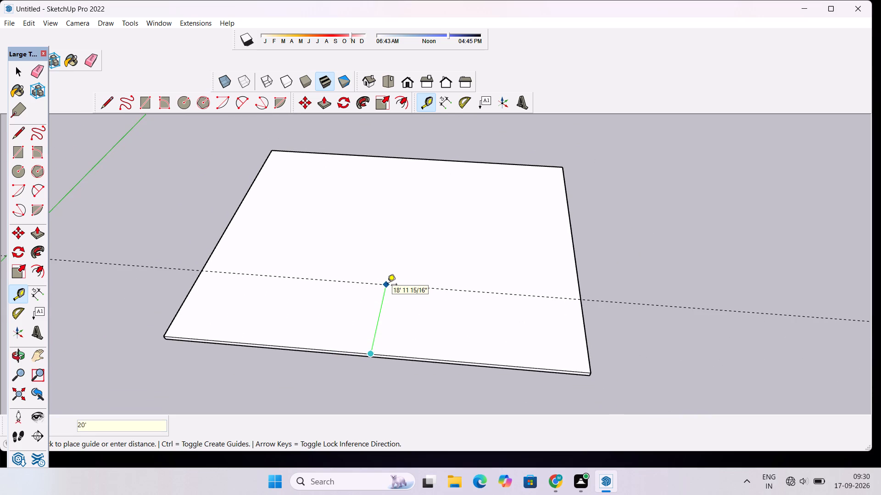
key("Return")
key("space")
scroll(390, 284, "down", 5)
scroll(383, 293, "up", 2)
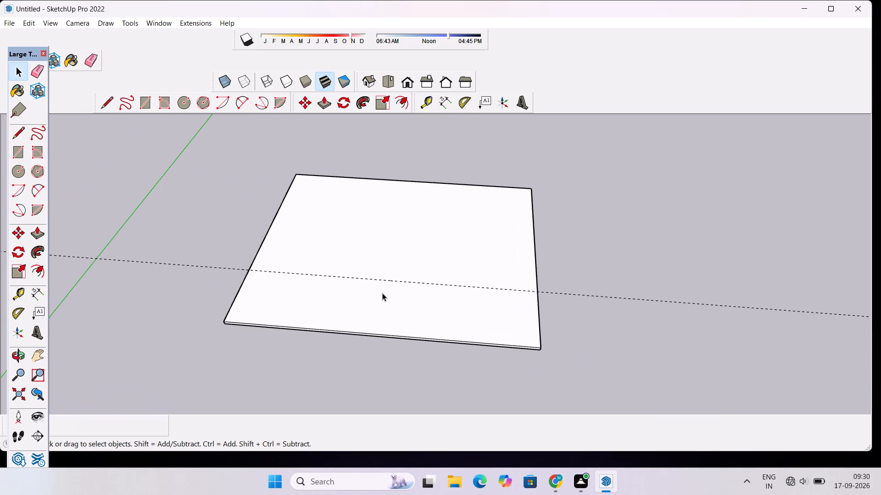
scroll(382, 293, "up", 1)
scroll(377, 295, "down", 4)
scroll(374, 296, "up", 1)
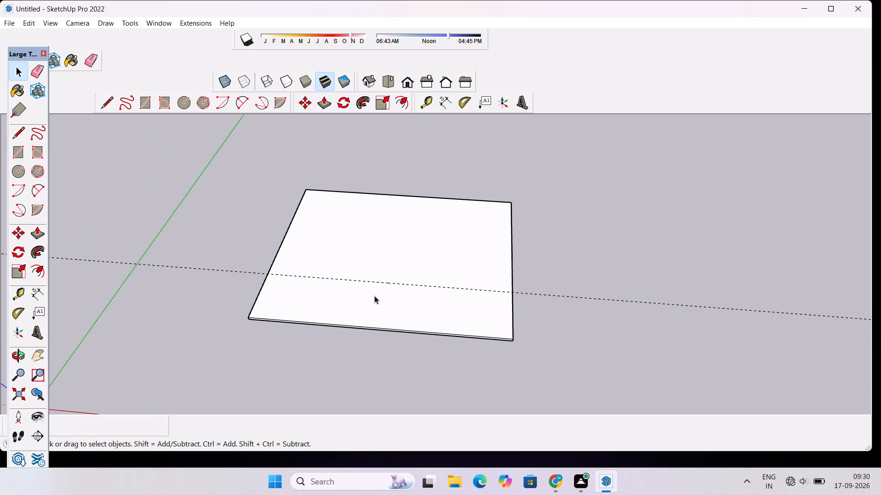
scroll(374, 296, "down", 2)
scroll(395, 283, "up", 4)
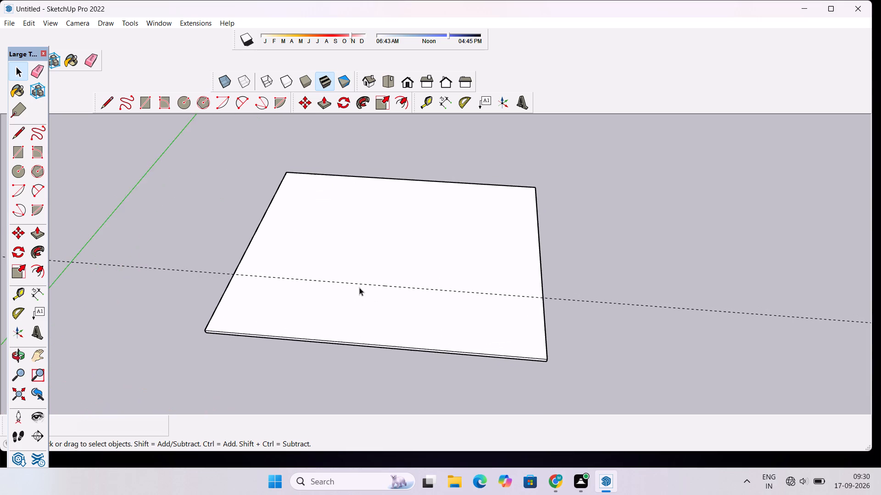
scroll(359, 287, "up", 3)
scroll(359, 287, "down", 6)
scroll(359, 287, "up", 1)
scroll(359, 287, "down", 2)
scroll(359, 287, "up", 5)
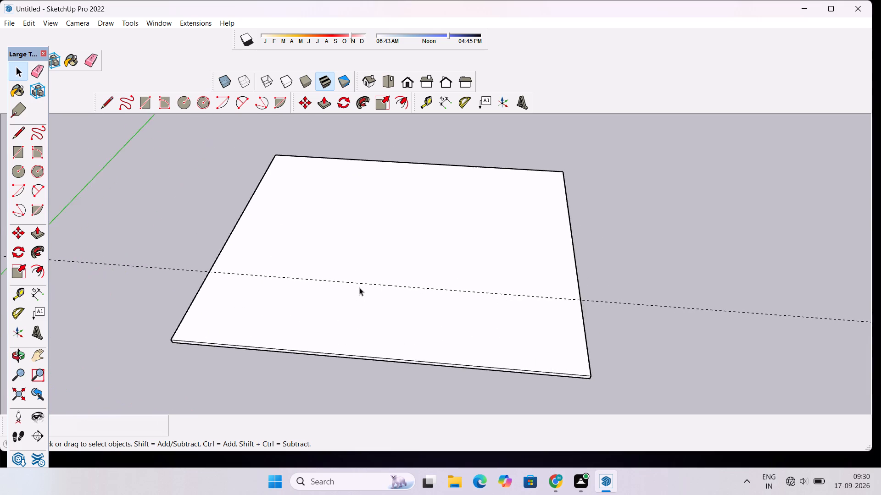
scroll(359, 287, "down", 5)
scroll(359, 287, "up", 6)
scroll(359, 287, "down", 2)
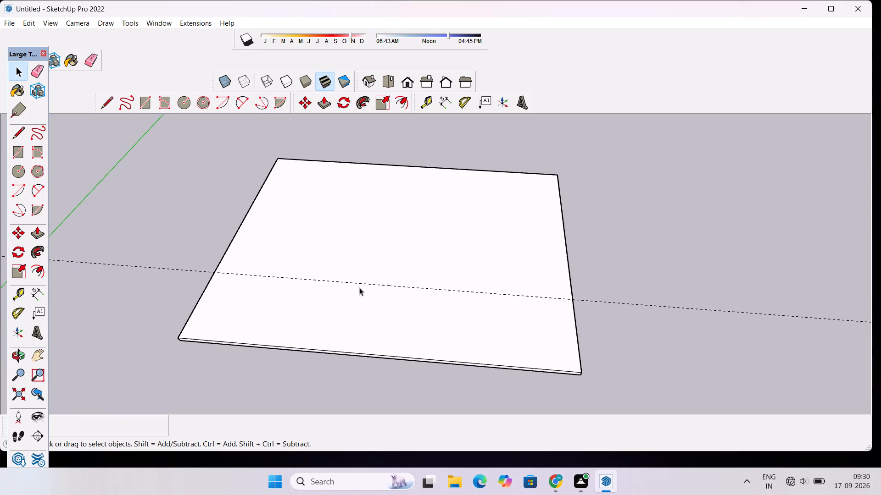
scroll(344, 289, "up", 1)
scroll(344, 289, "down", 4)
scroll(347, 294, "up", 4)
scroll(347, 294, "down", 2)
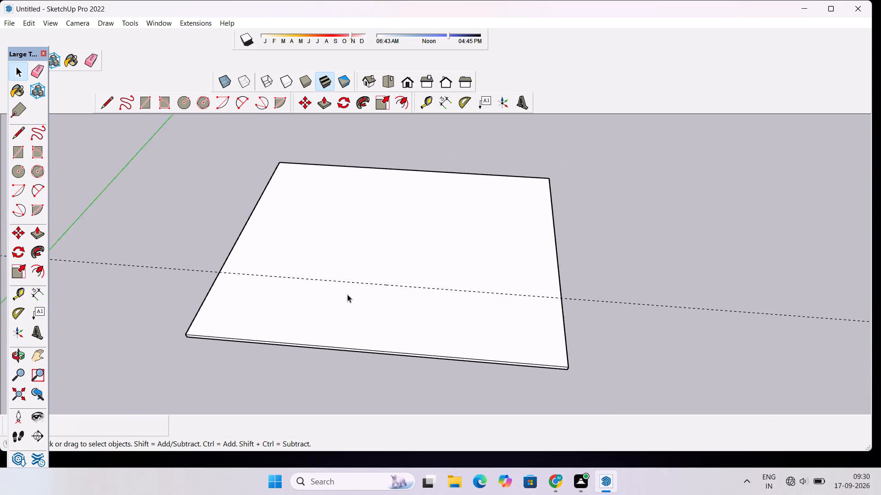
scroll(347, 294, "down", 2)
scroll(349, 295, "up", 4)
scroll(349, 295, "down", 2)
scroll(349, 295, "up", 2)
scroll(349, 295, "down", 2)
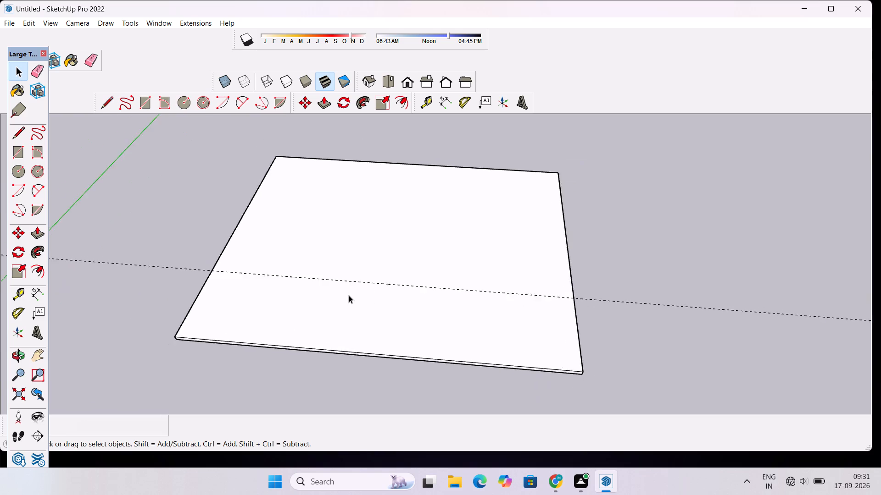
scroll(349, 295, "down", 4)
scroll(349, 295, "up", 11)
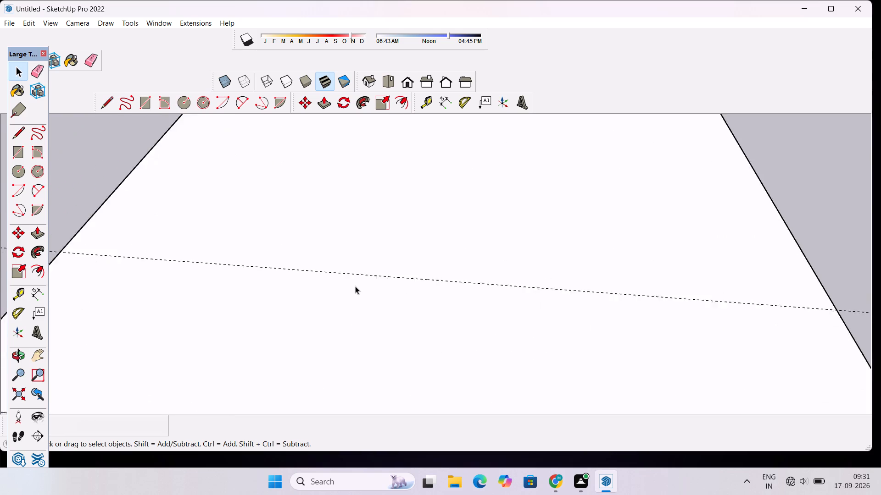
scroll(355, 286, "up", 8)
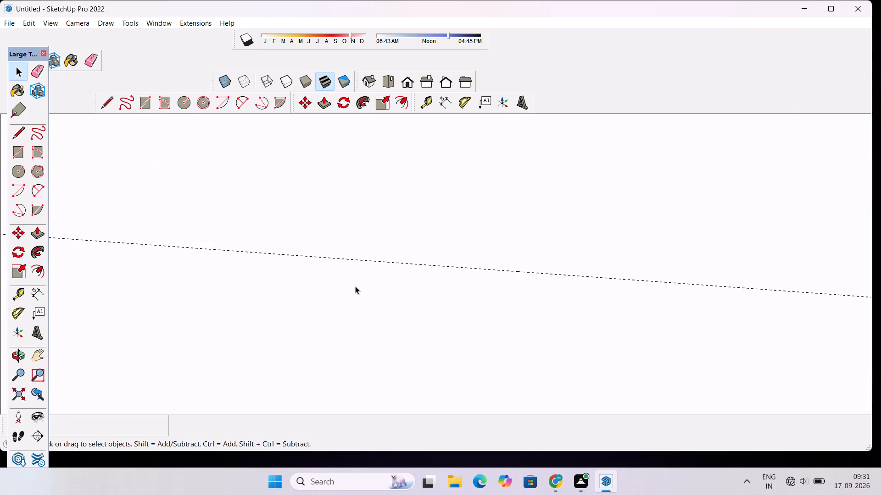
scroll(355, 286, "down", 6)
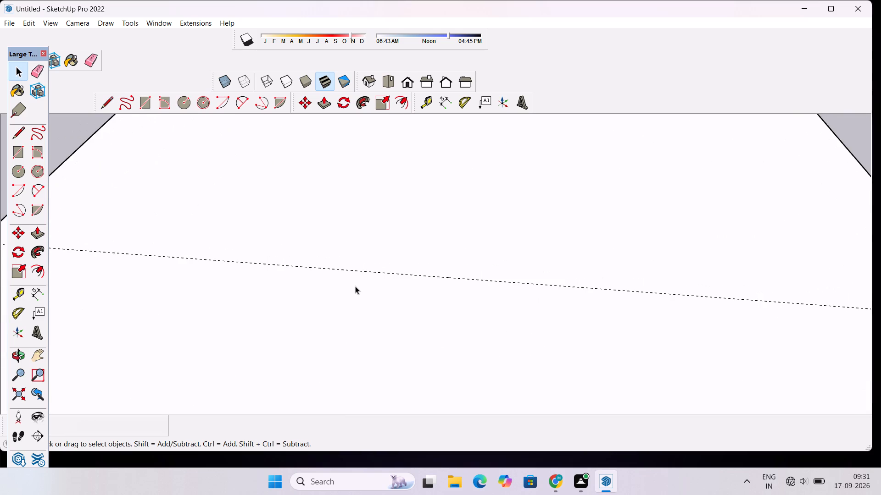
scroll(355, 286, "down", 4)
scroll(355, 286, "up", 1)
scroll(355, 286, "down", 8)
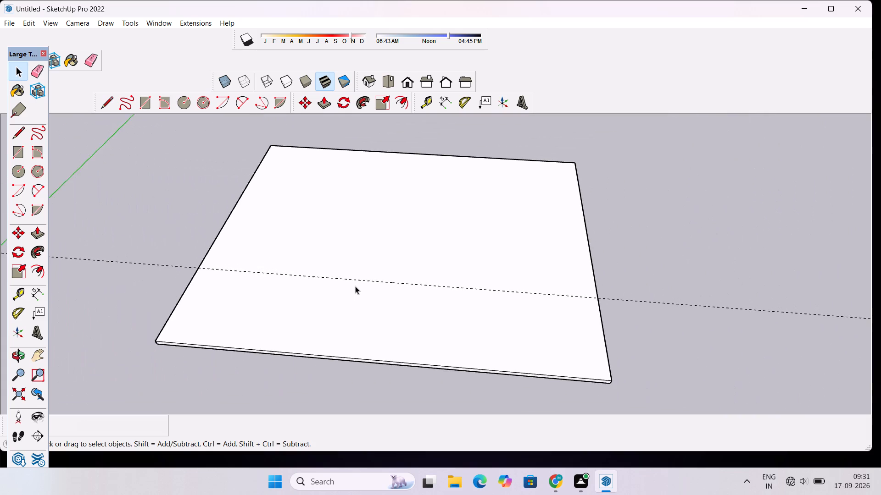
Draw a 90' line along the guide across the slab's top face, from one side edge to the other.
key("l")
scroll(563, 291, "up", 4)
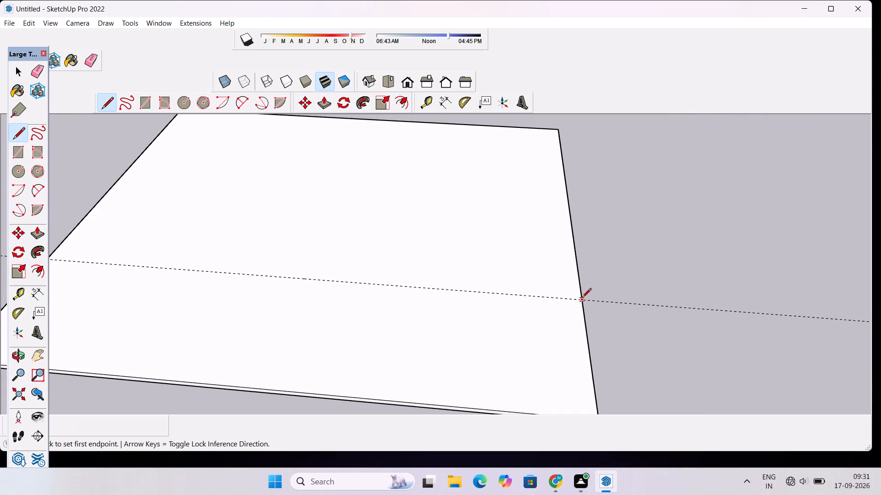
left_click(582, 299)
scroll(550, 300, "down", 4)
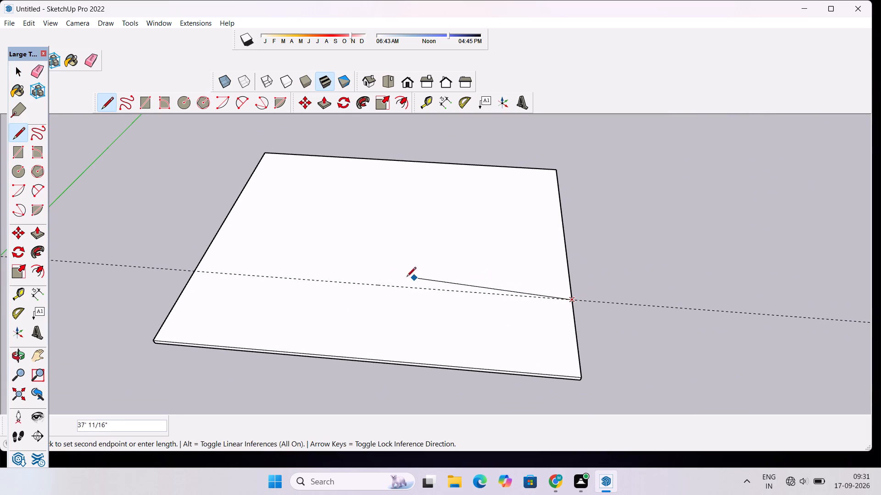
scroll(249, 283, "up", 3)
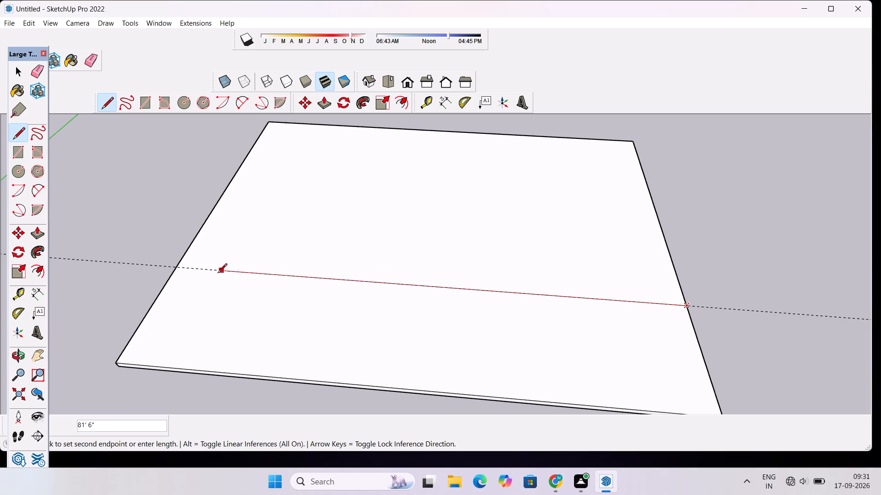
left_click(177, 268)
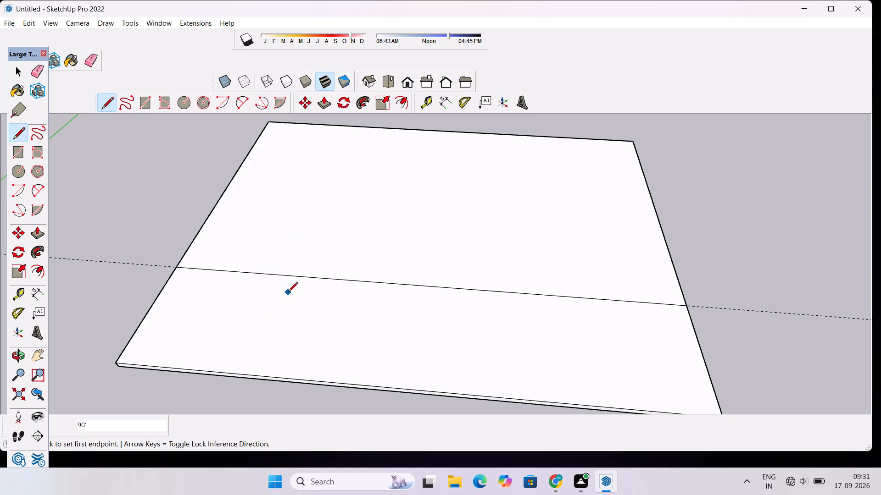
scroll(288, 292, "down", 6)
key("space")
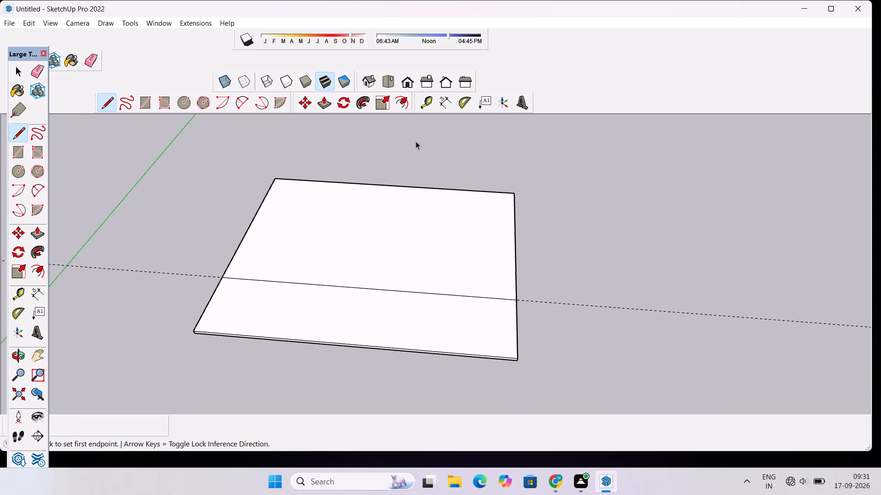
Erase the dashed guide line that runs across the slab, keeping the dividing line drawn on the top face.
key("o")
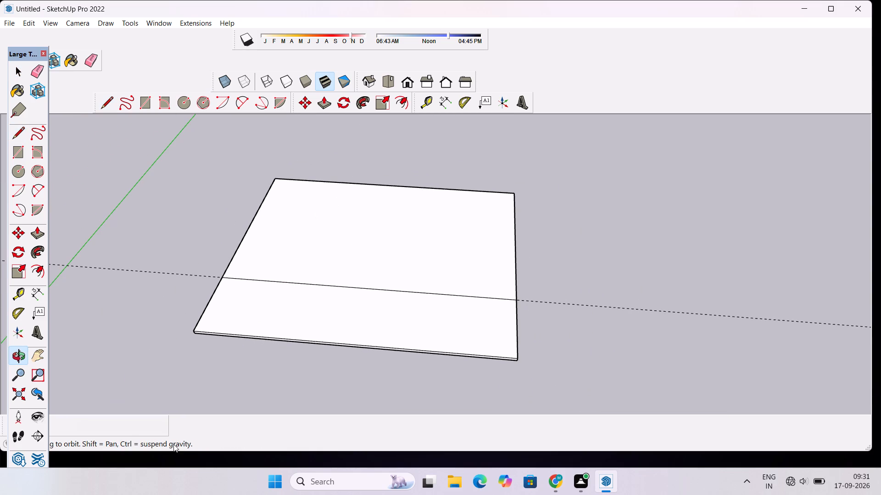
left_click_drag(319, 378, 385, 237)
scroll(390, 231, "down", 6)
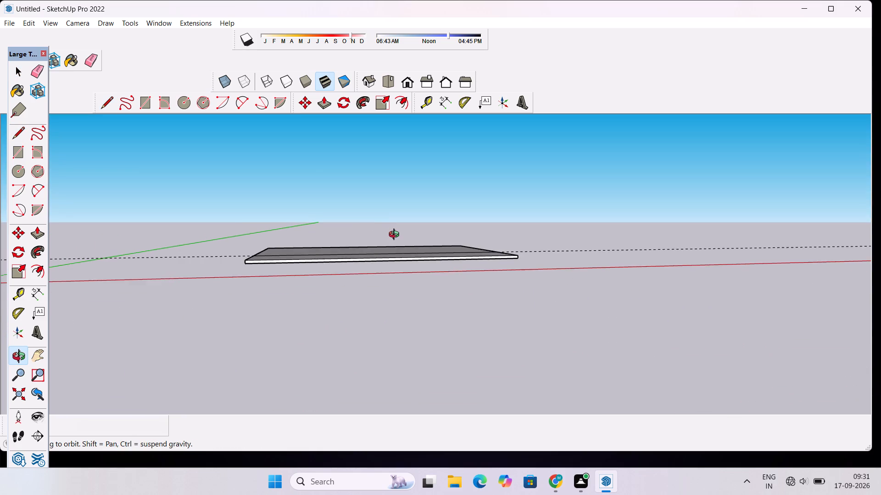
left_click_drag(396, 236, 374, 365)
scroll(437, 242, "up", 5)
left_click_drag(491, 258, 426, 300)
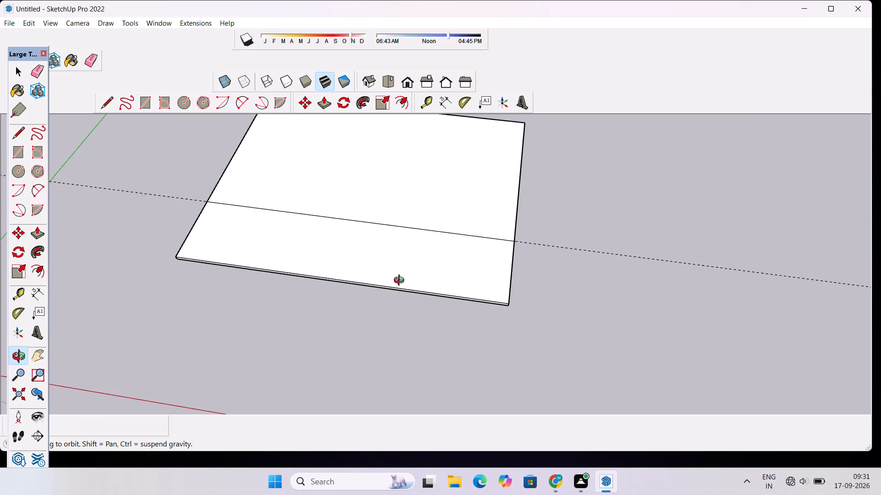
scroll(401, 280, "down", 4)
left_click_drag(398, 282, 439, 291)
left_click_drag(438, 284, 448, 324)
scroll(443, 314, "up", 2)
key("e")
left_click_drag(528, 257, 539, 283)
scroll(512, 261, "down", 5)
scroll(512, 261, "up", 3)
key("space")
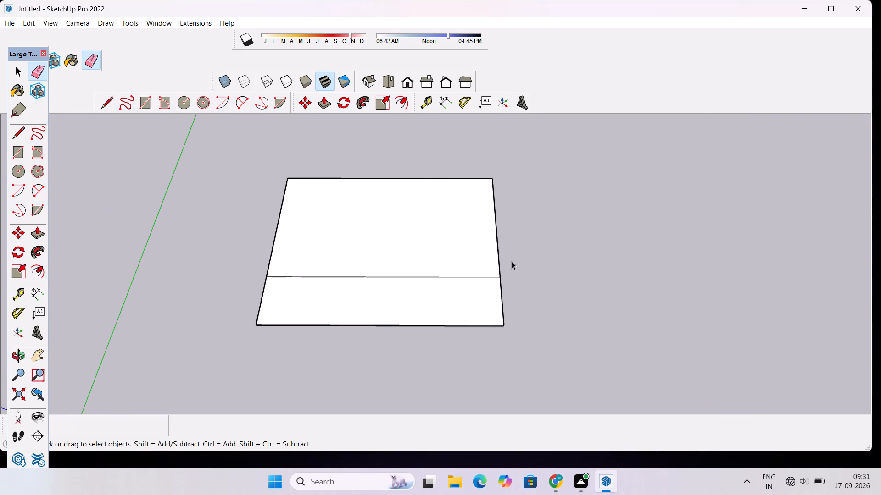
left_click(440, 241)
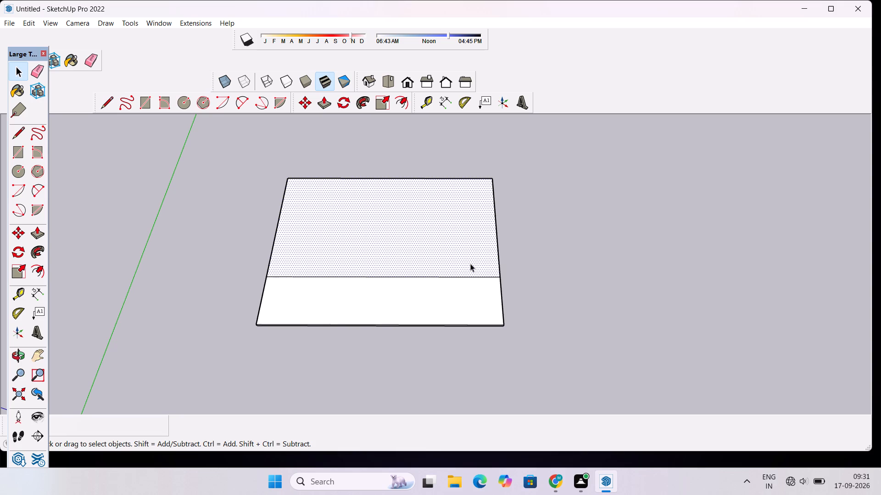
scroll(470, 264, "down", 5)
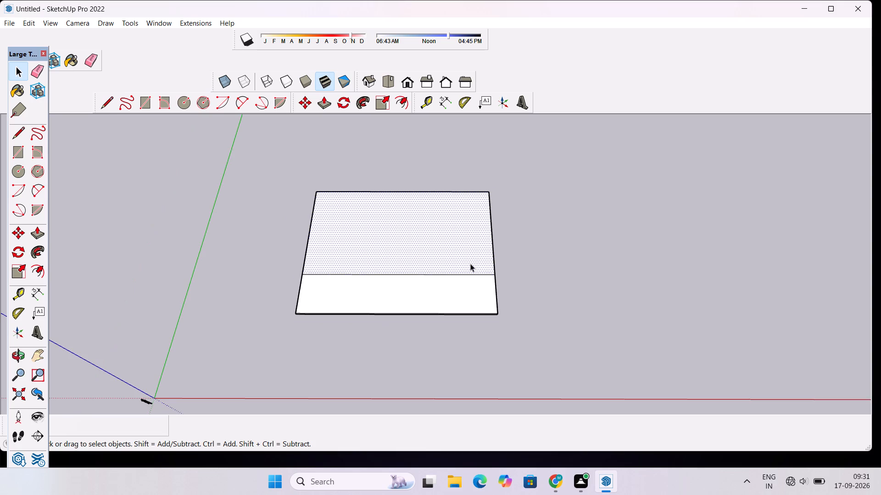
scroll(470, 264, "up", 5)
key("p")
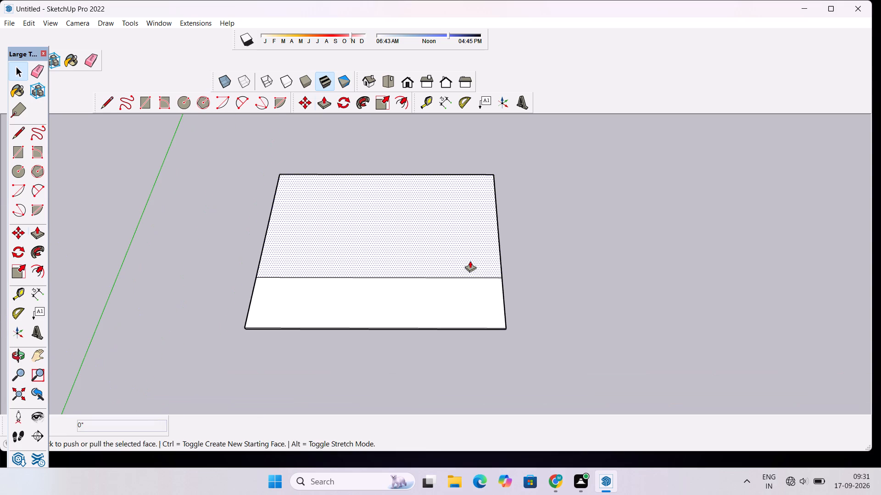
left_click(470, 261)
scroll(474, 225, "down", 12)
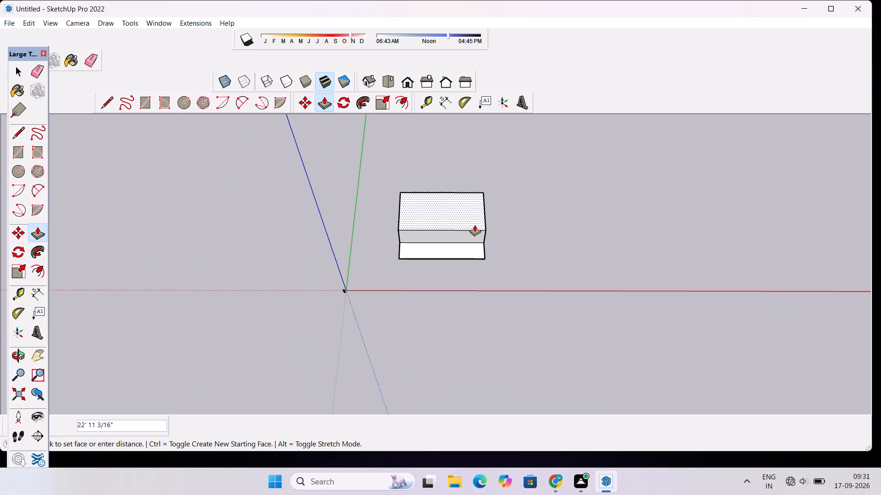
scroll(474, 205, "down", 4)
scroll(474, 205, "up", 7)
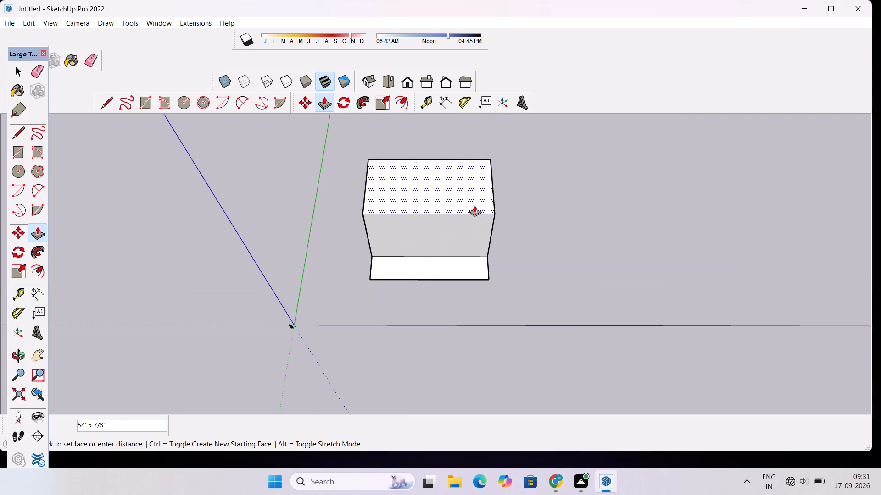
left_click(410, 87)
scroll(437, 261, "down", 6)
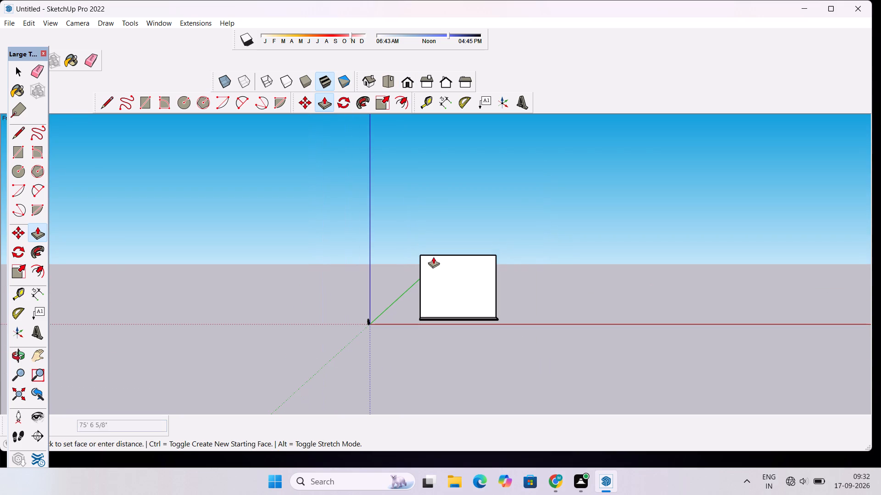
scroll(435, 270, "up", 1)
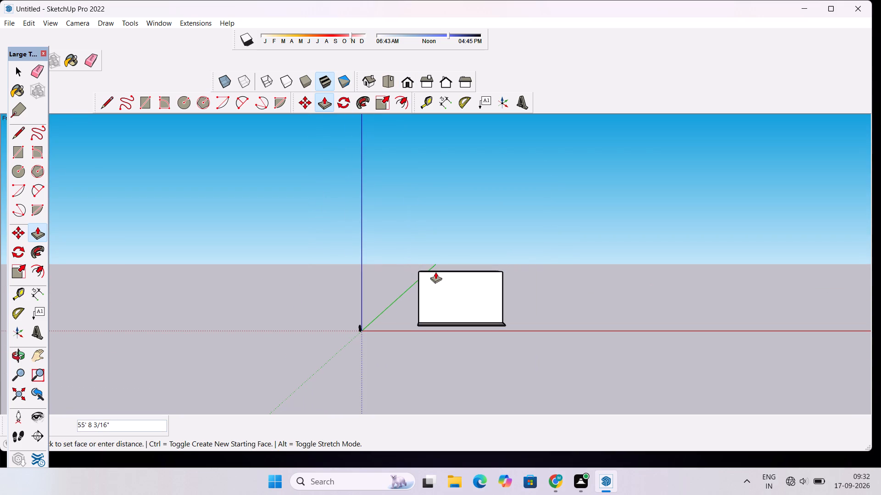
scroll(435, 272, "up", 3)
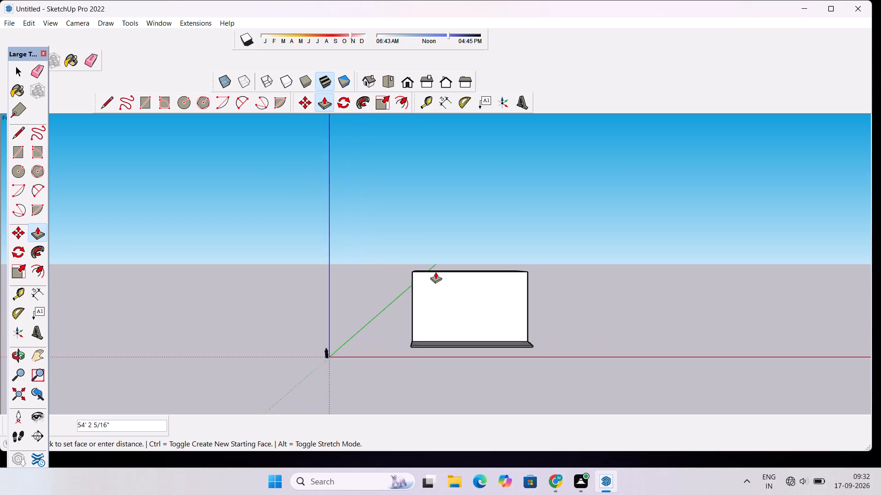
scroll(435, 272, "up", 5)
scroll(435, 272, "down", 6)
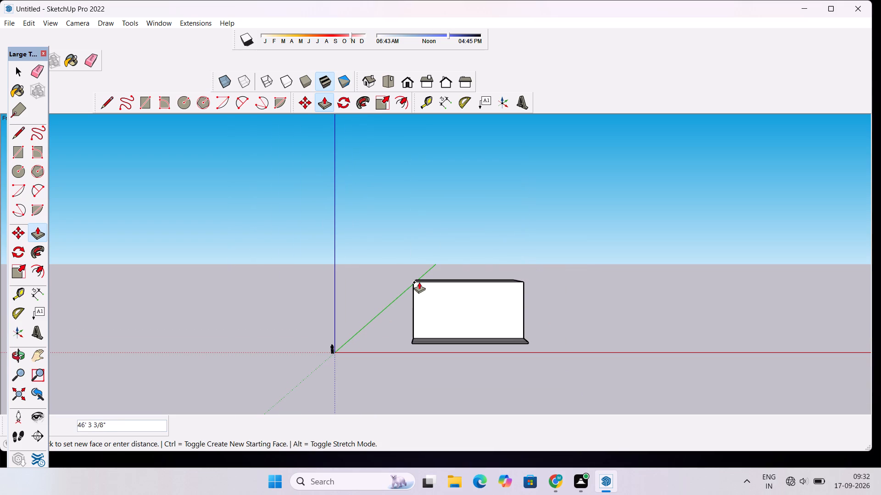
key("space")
Examine the slab and its divided top face from a low front angle and from raised angles.
type("o")
left_click_drag(466, 373, 459, 351)
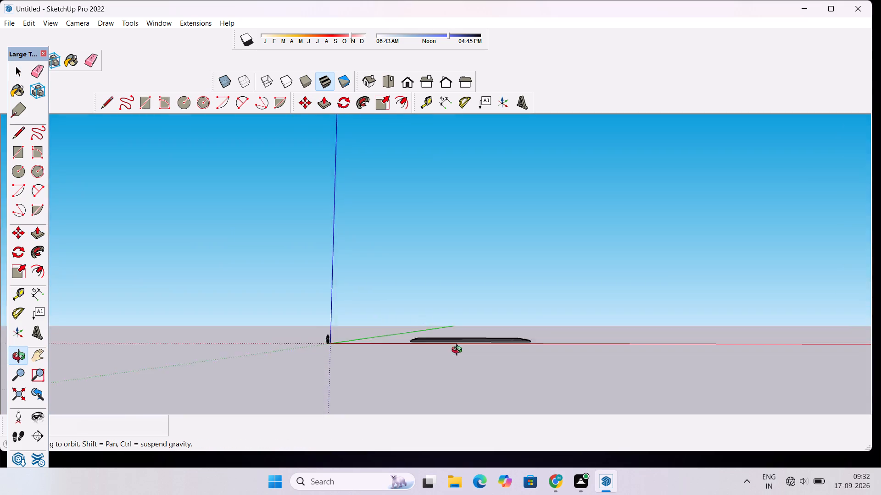
left_click_drag(459, 351, 455, 438)
scroll(471, 299, "up", 3)
left_click_drag(475, 312, 483, 345)
scroll(487, 334, "up", 4)
left_click_drag(498, 314, 468, 319, "shift")
scroll(461, 312, "down", 6)
left_click_drag(460, 308, 458, 386)
scroll(460, 284, "up", 5)
left_click_drag(458, 293, 457, 302, "shift")
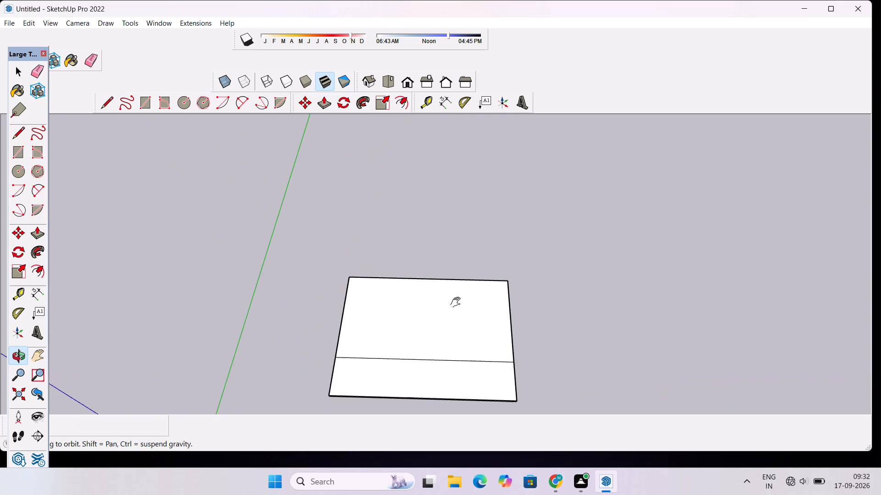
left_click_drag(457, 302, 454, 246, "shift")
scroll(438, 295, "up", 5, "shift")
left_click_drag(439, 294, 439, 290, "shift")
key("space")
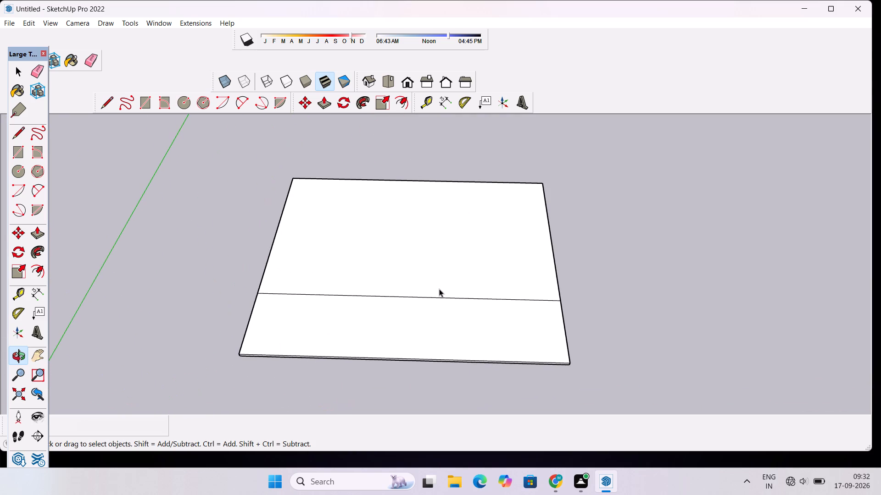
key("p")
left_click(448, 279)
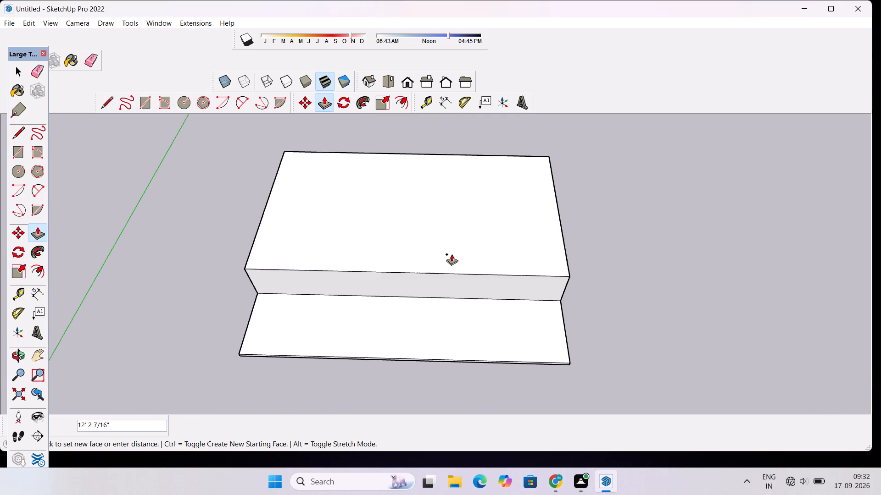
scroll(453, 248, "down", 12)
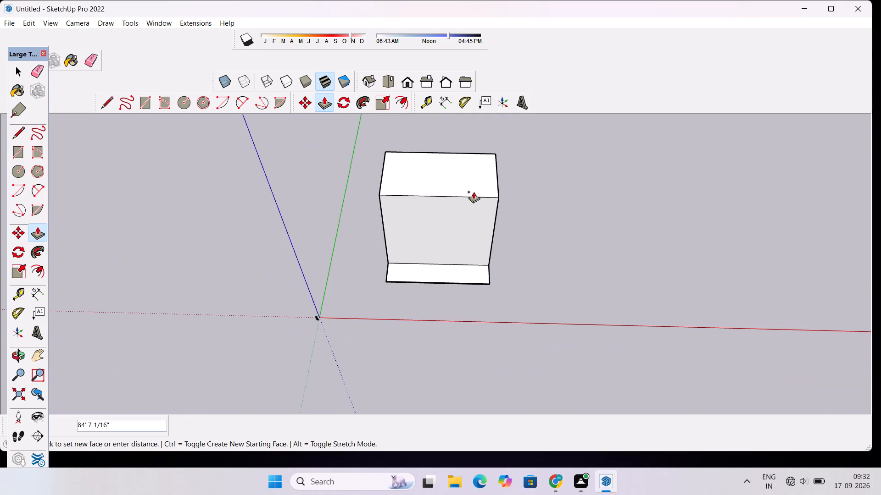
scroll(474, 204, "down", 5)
Examine the slab and its divided top face from low front and angled side views.
key("o")
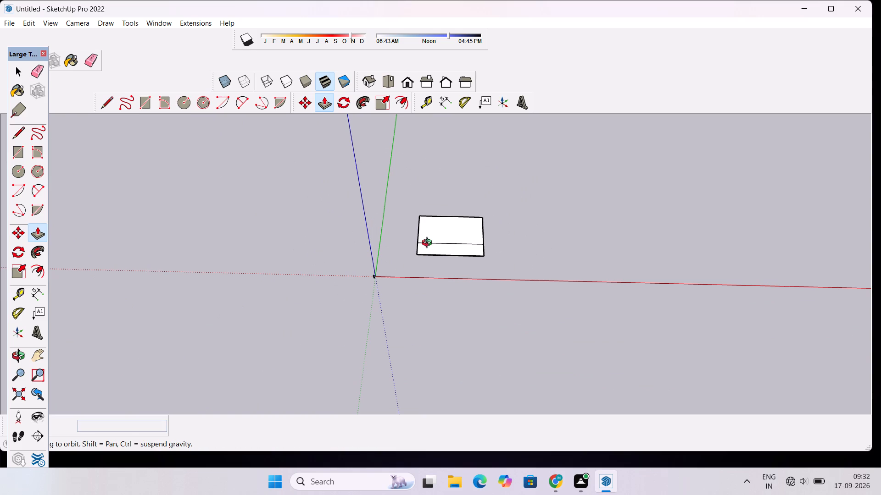
left_click_drag(429, 244, 430, 196)
scroll(430, 222, "up", 5)
left_click_drag(449, 251, 451, 214)
left_click_drag(455, 221, 454, 222)
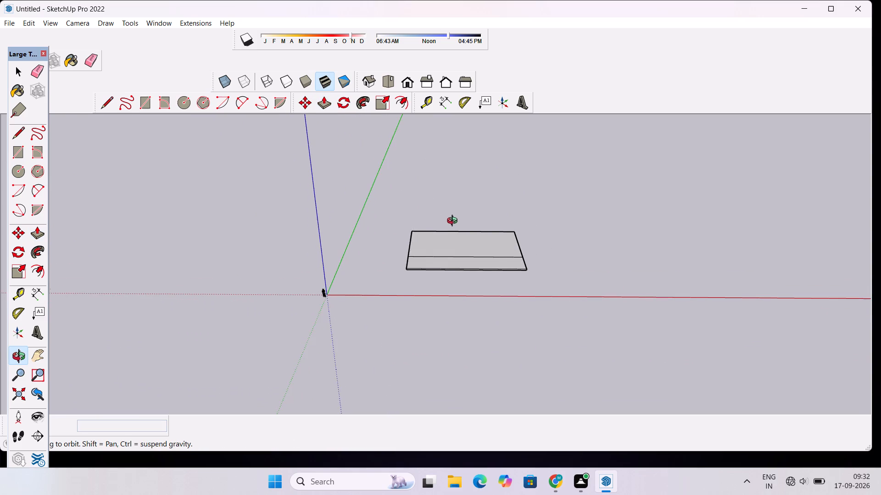
left_click_drag(454, 222, 441, 225)
scroll(441, 225, "up", 3)
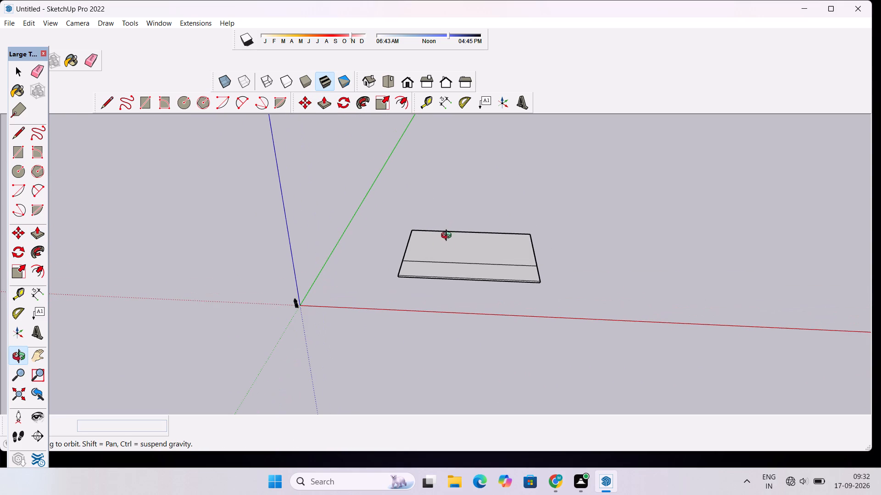
scroll(466, 274, "up", 5)
left_click_drag(489, 270, 463, 279)
left_click_drag(469, 270, 426, 270, "shift")
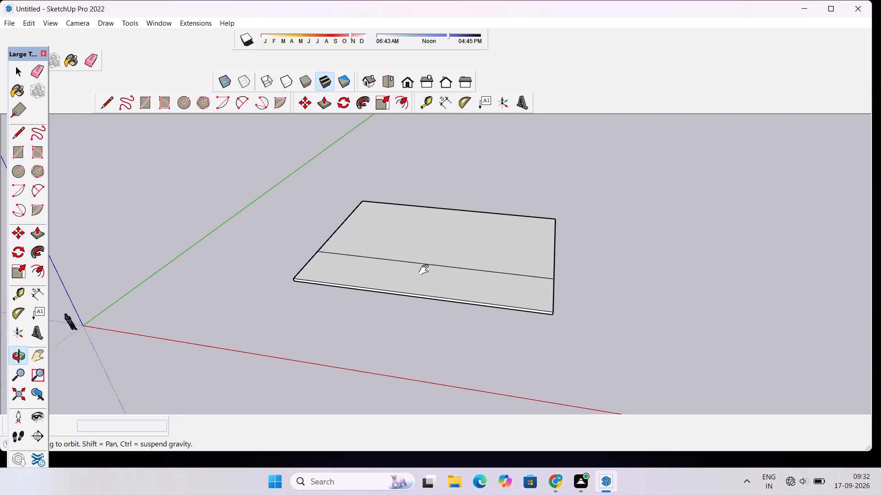
scroll(423, 271, "down", 3)
left_click_drag(423, 271, 448, 316)
scroll(446, 254, "up", 4)
left_click_drag(442, 290, 438, 236)
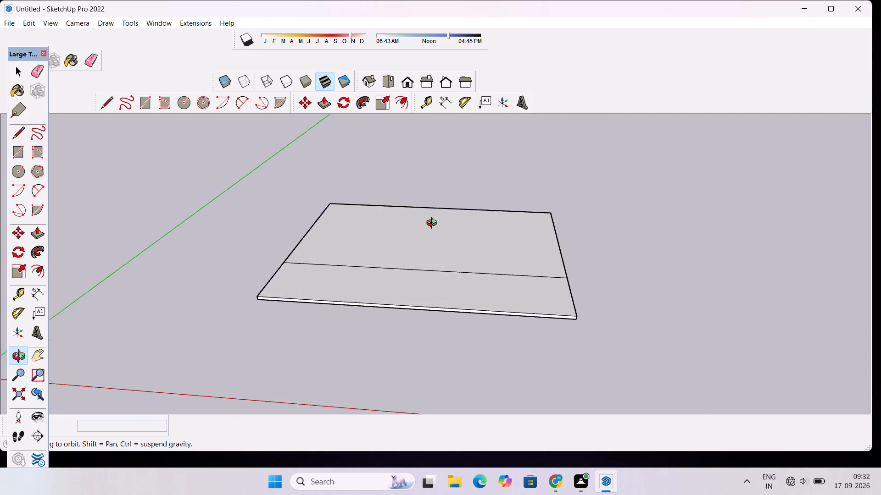
scroll(434, 224, "down", 9)
left_click_drag(435, 232, 443, 260)
scroll(443, 260, "down", 5)
left_click_drag(452, 280, 443, 239)
left_click_drag(443, 239, 443, 272)
scroll(442, 272, "up", 2, "shift")
left_click_drag(440, 273, 435, 261)
Push/Pull the rear part of the slab's divided top face up by 73'.
key("p")
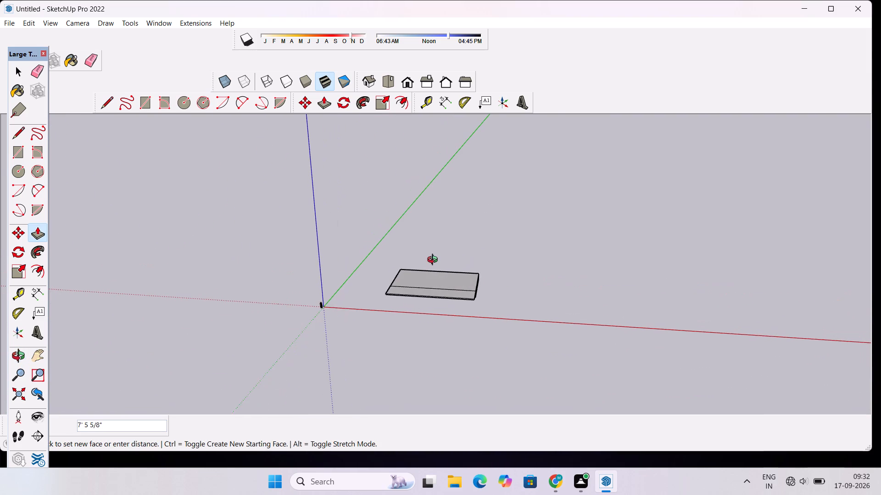
scroll(439, 251, "down", 3)
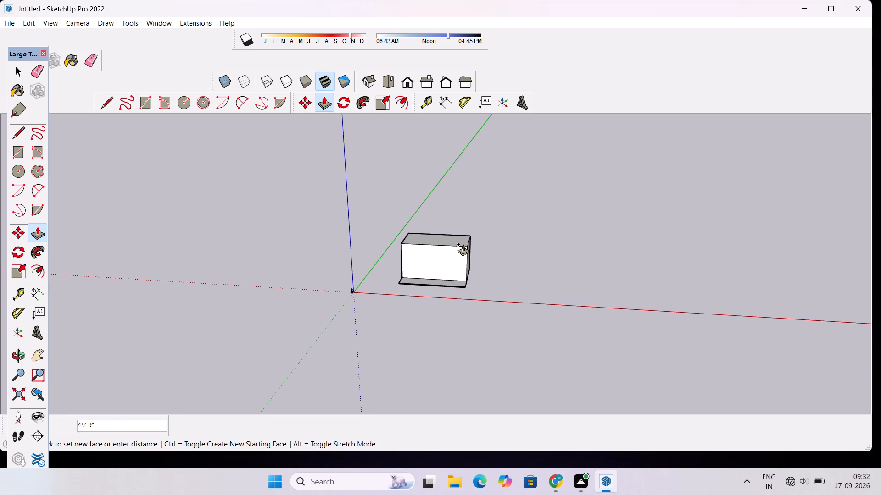
scroll(463, 244, "up", 2)
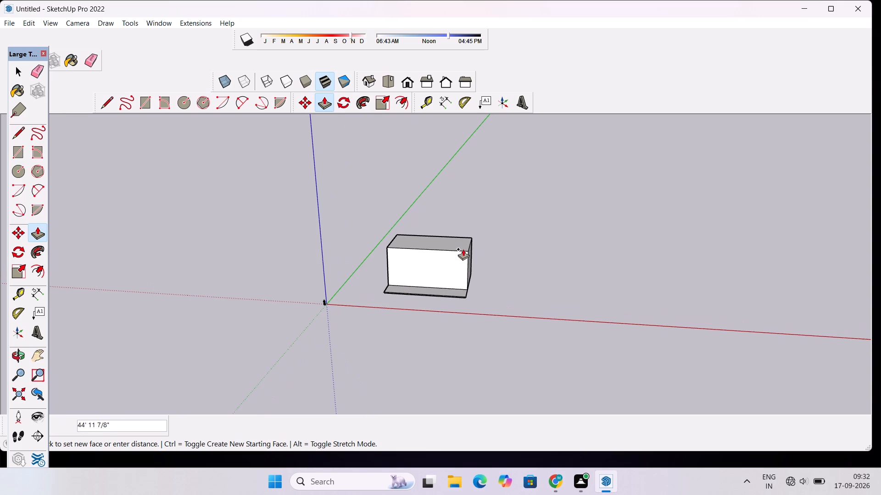
scroll(463, 248, "up", 3)
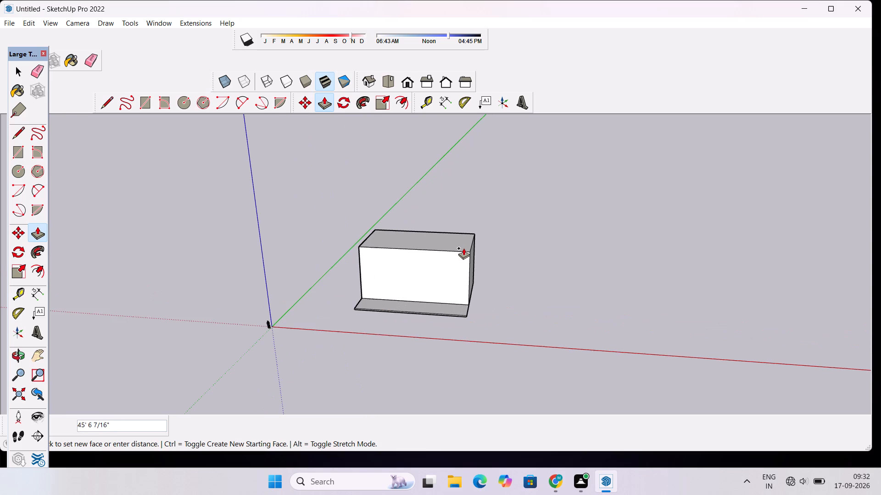
scroll(463, 248, "up", 1)
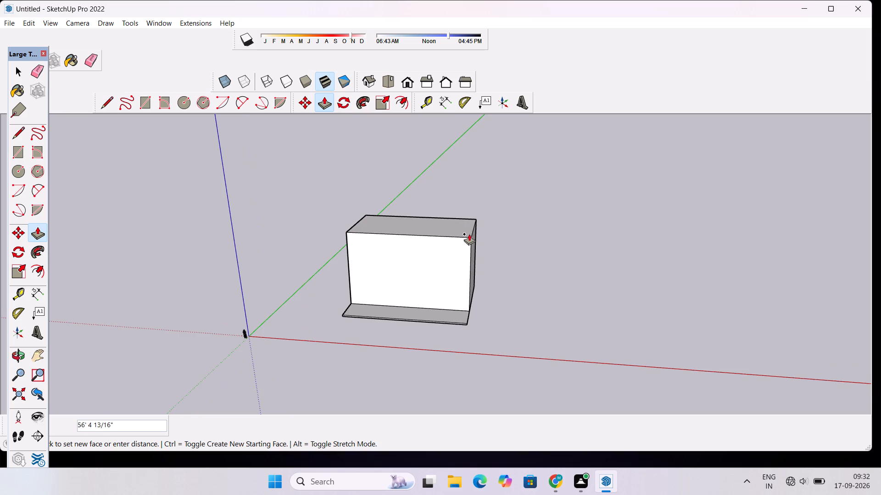
scroll(469, 234, "down", 1)
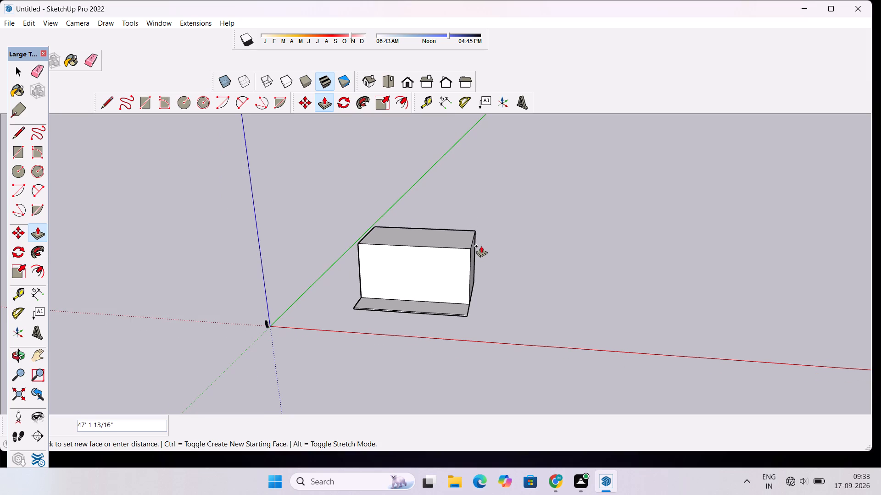
scroll(476, 258, "down", 1)
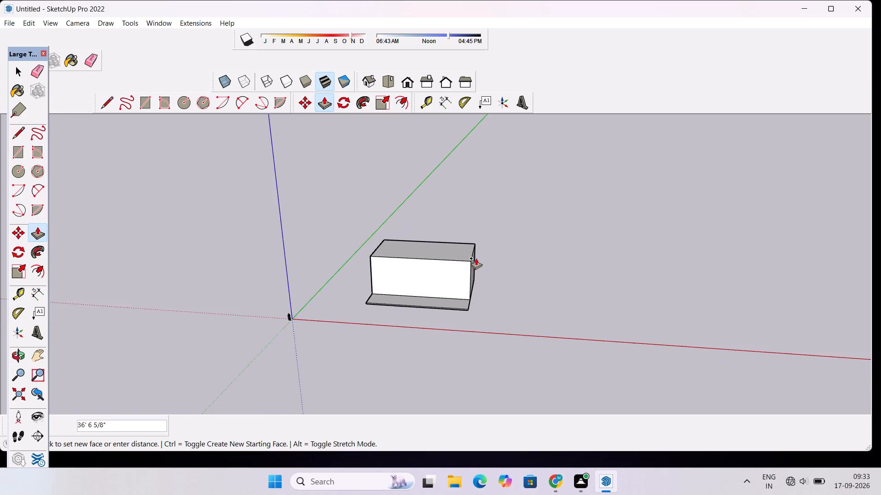
scroll(476, 258, "up", 3)
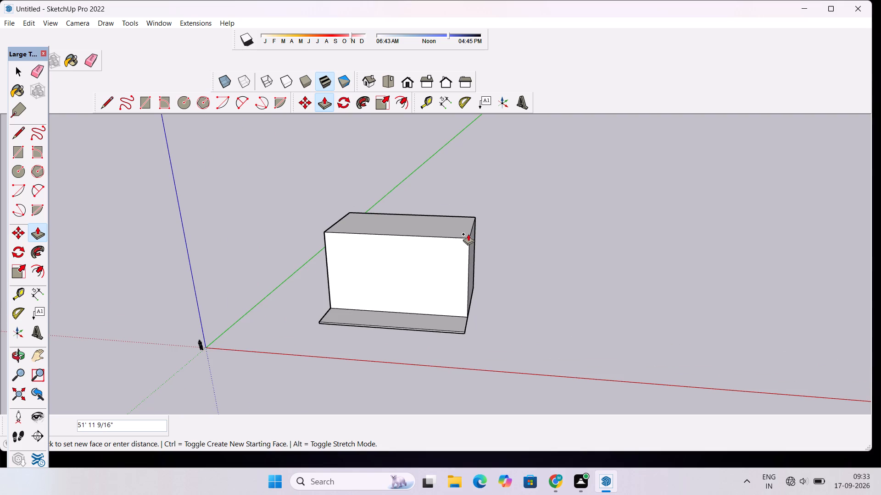
scroll(462, 258, "down", 4)
scroll(462, 258, "up", 2)
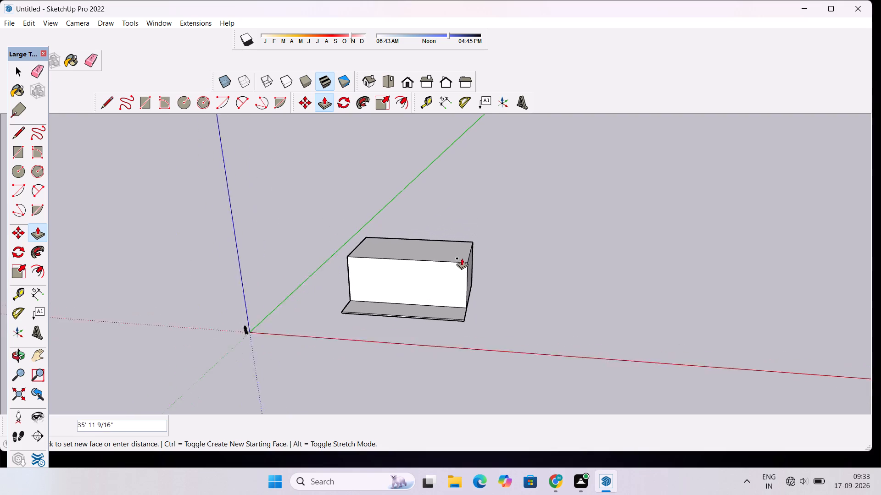
scroll(462, 258, "up", 1)
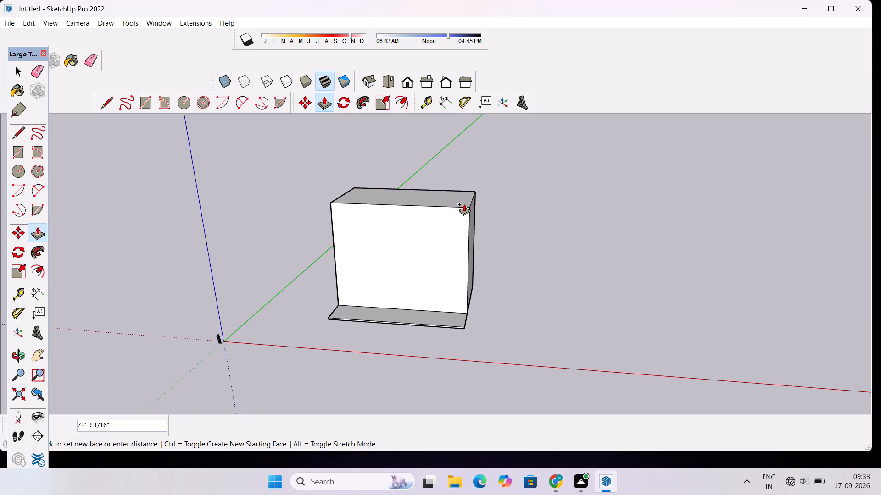
type("73'")
key("Return")
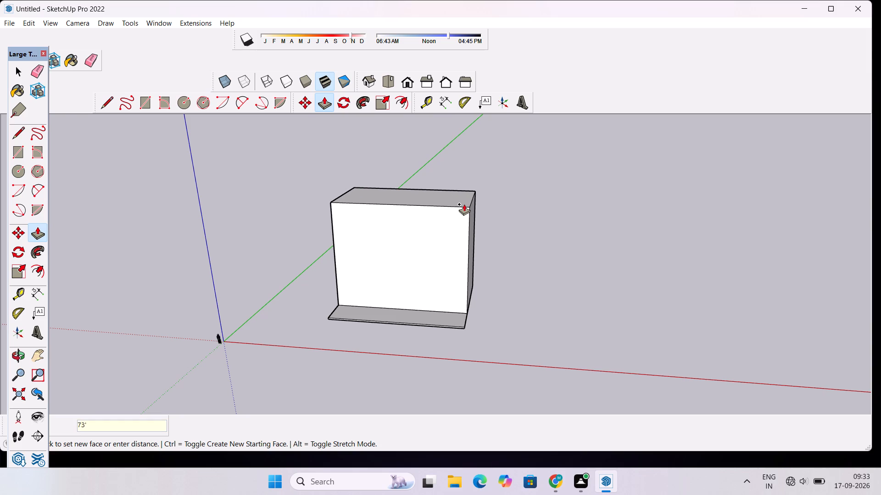
scroll(524, 194, "down", 5)
scroll(456, 242, "up", 4)
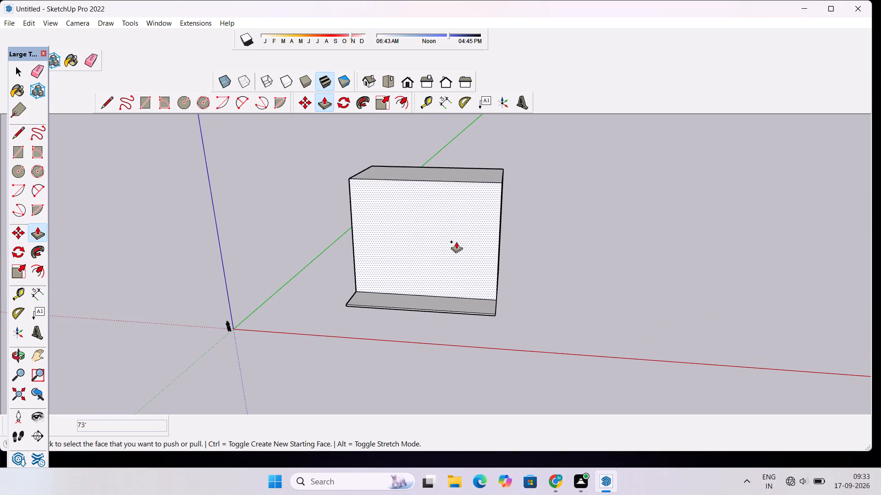
key("space")
Examine the raised rear block and the low front strip from the front, sides and above.
type("o")
left_click_drag(362, 316, 439, 259)
scroll(447, 248, "down", 6)
left_click_drag(508, 236, 492, 266)
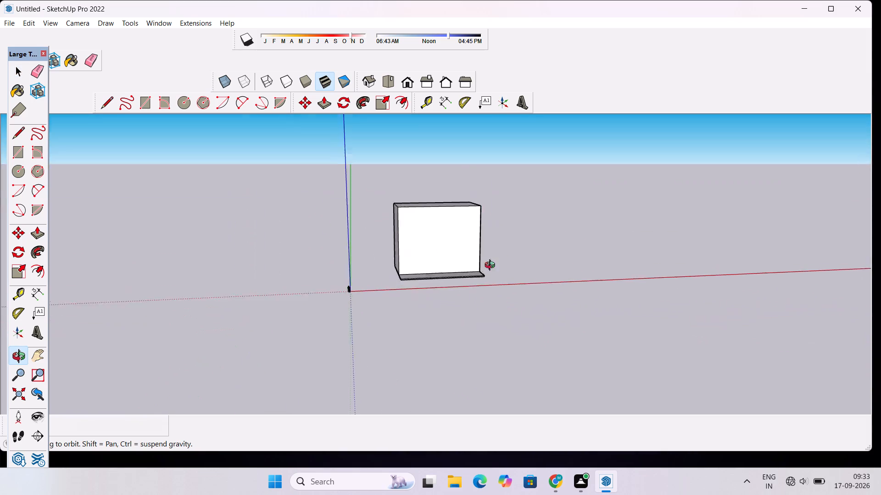
left_click_drag(492, 266, 449, 273)
scroll(439, 253, "up", 6)
scroll(439, 251, "down", 5)
left_click_drag(435, 235, 430, 293, "shift")
scroll(435, 284, "down", 5)
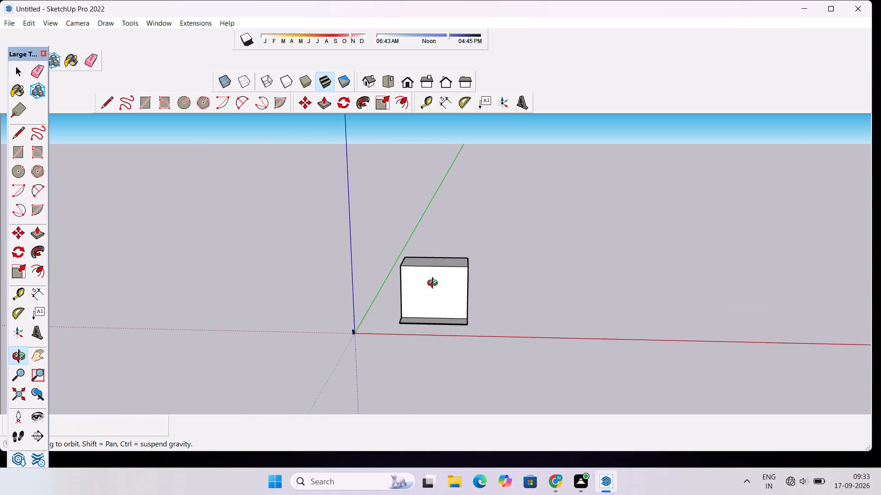
left_click_drag(447, 272, 452, 438)
scroll(462, 268, "up", 10)
left_click_drag(449, 312, 545, 298)
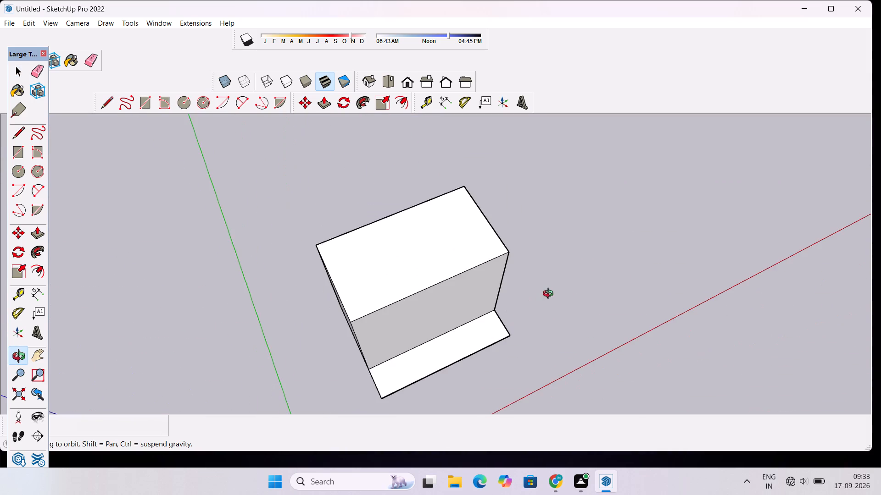
scroll(550, 295, "down", 5)
left_click_drag(546, 302, 468, 301, "shift")
scroll(425, 290, "down", 5)
left_click_drag(442, 309, 412, 300)
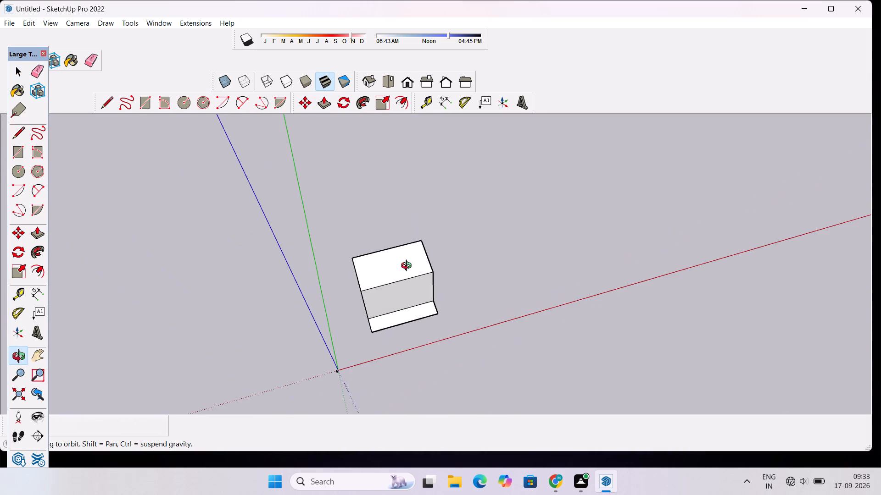
scroll(408, 267, "up", 11)
left_click_drag(392, 274, 399, 247, "shift")
scroll(401, 241, "down", 5)
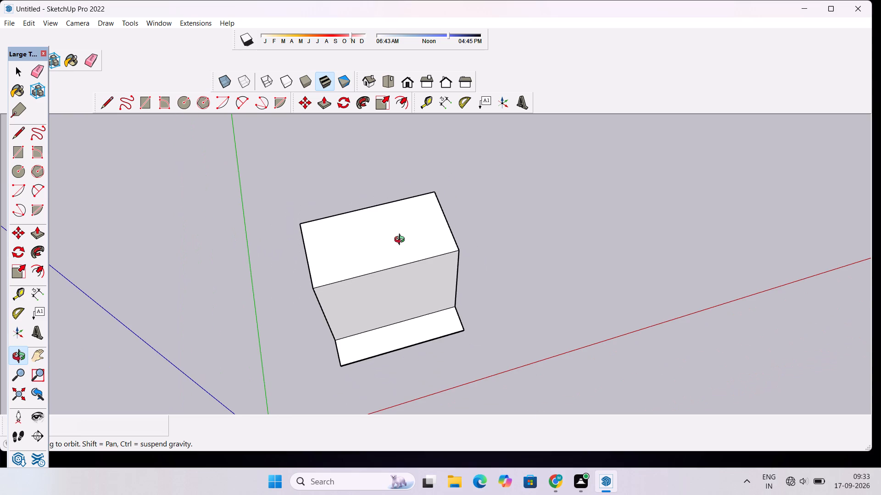
Copy the raised block's top face with its edges about 133' 4" away, into the empty space beside the block.
key("space")
key("space")
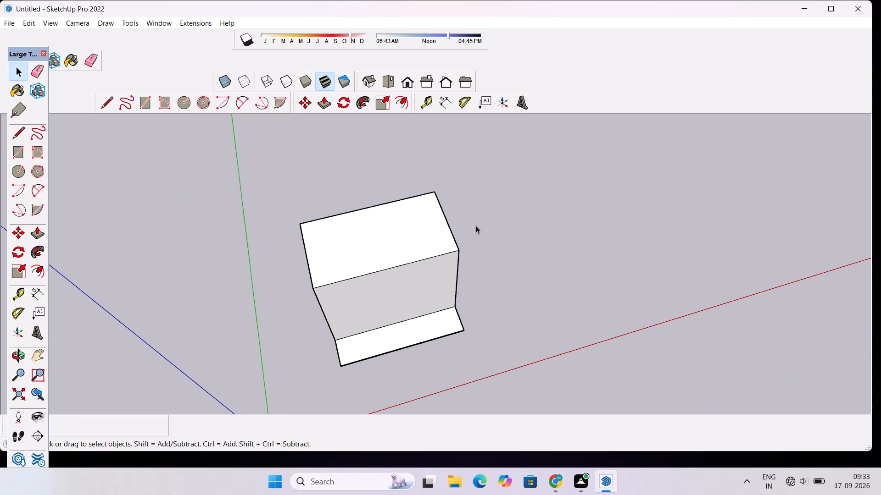
double_click(413, 244)
key("m")
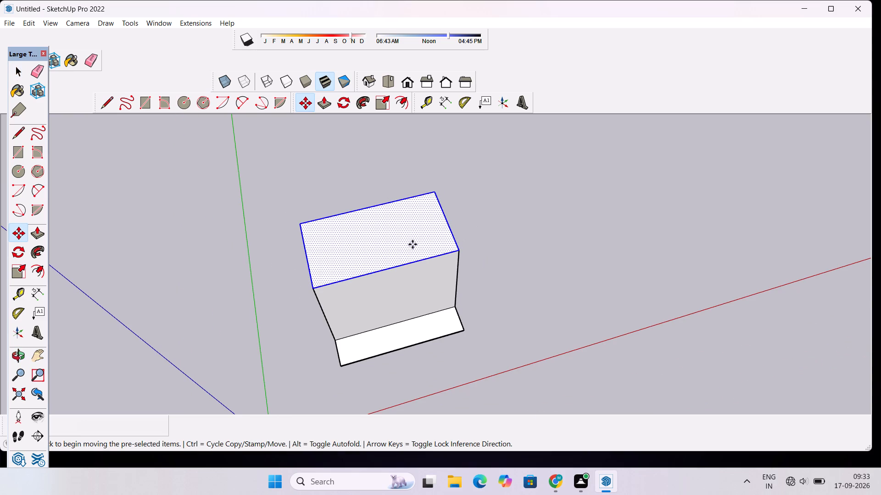
left_click(312, 289)
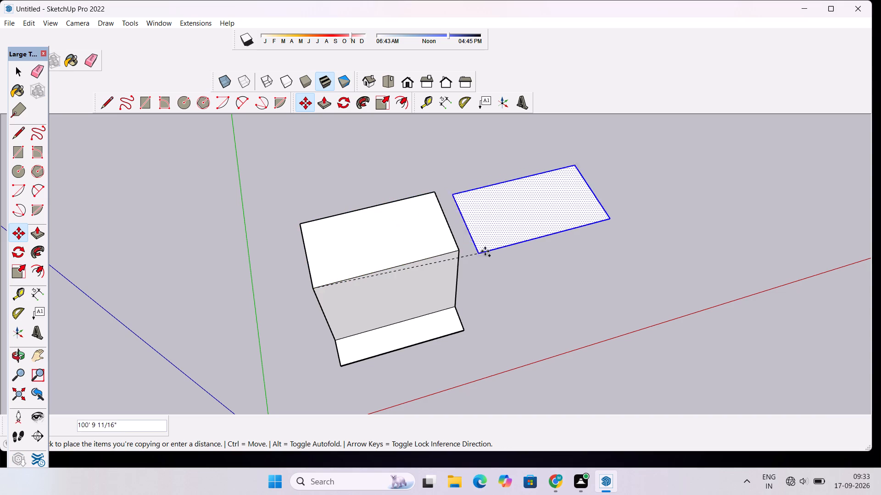
left_click(525, 236)
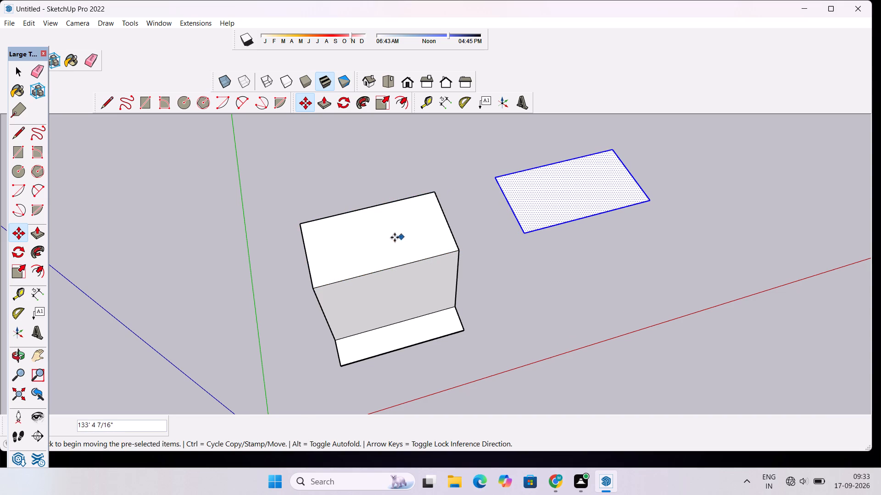
scroll(392, 237, "down", 5)
key("space")
Copy the low front strip's top face with its edges, joining its rear corner to the copied face's matching front corner.
scroll(419, 297, "up", 6)
double_click(419, 297)
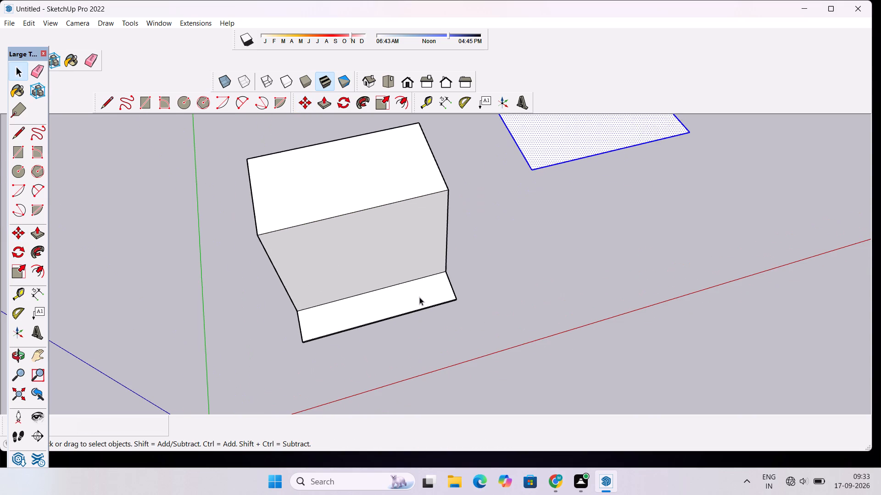
key("m")
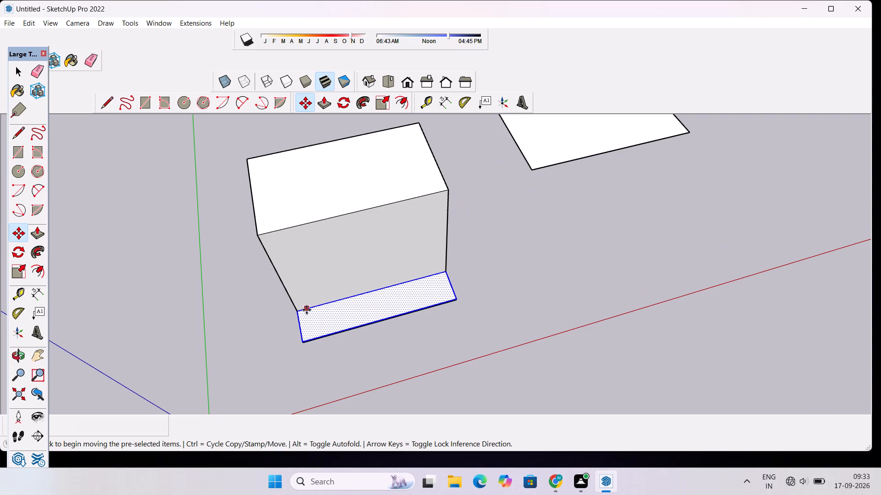
left_click(296, 313)
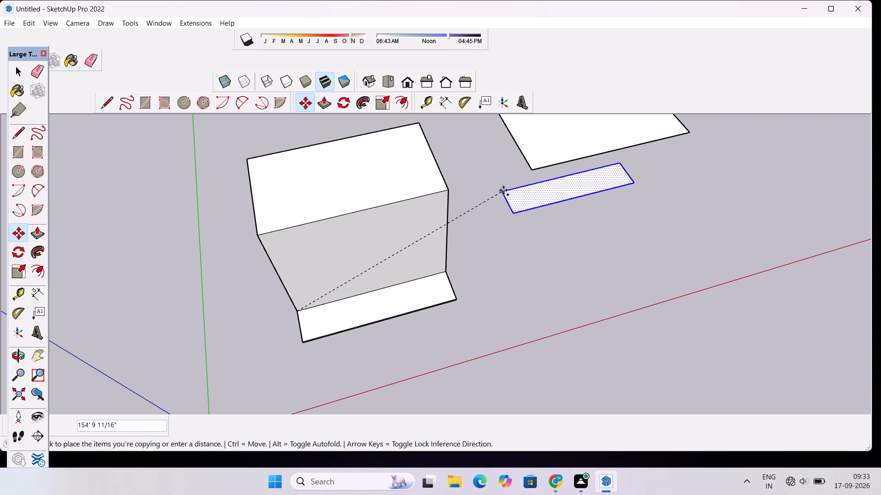
left_click(529, 167)
key("space")
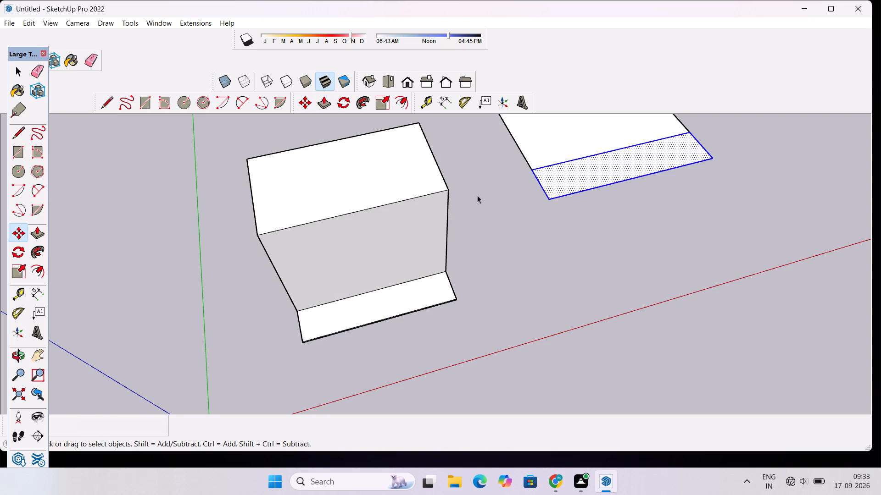
Erase the shared edge between the two copied faces to merge them into a single face.
scroll(457, 226, "down", 9)
scroll(575, 151, "up", 4)
key("space")
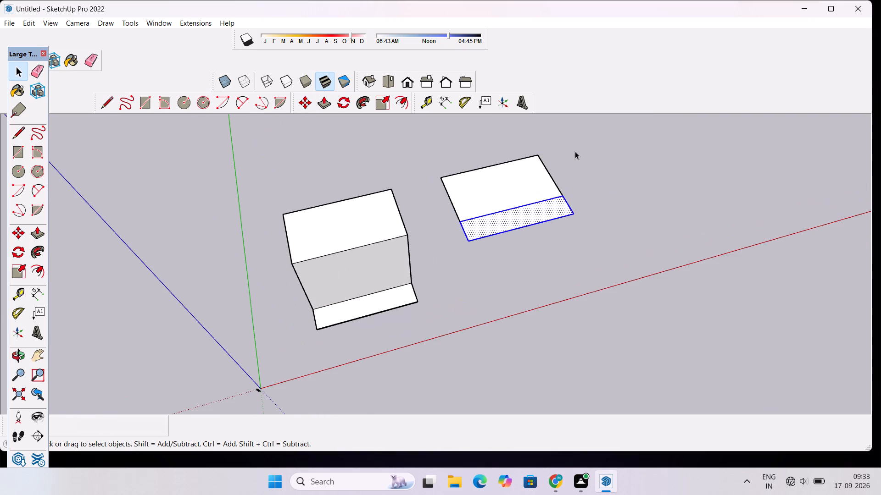
left_click(575, 151)
key("e")
left_click_drag(525, 198, 529, 209)
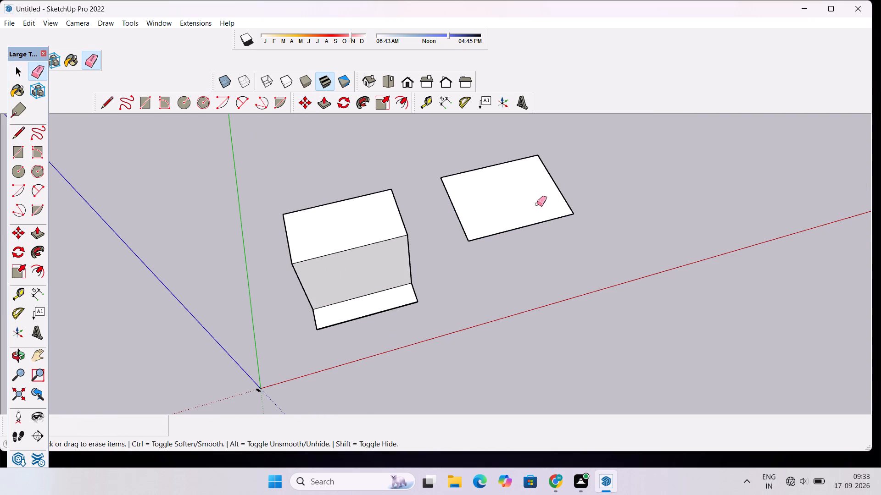
Examine the merged face beside the stepped block from above, below and the front, comparing its height and position with the block.
key("space")
key("o")
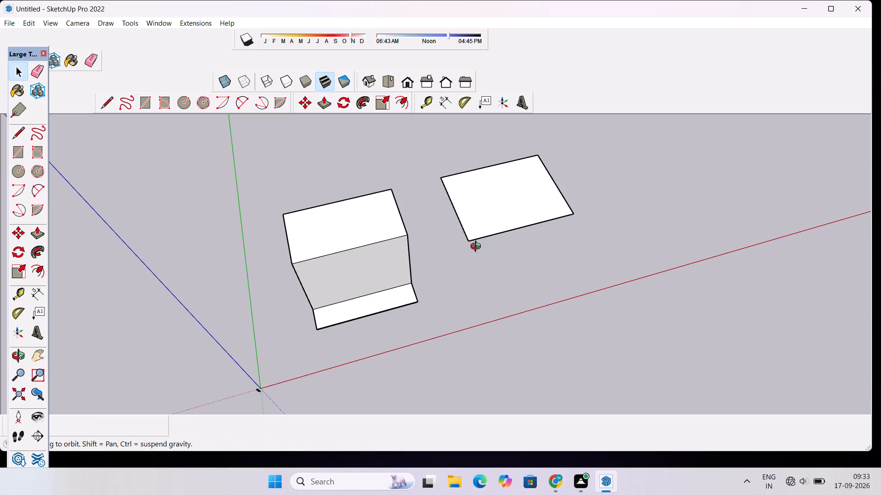
left_click_drag(502, 283, 724, 29)
left_click_drag(609, 192, 323, 228)
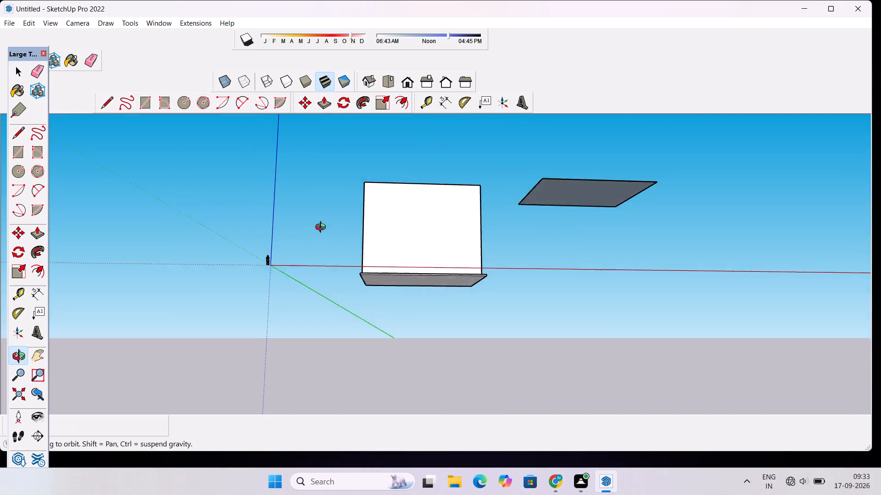
left_click_drag(323, 228, 321, 229)
left_click_drag(611, 163, 539, 277)
scroll(596, 261, "down", 6)
left_click_drag(597, 260, 629, 257)
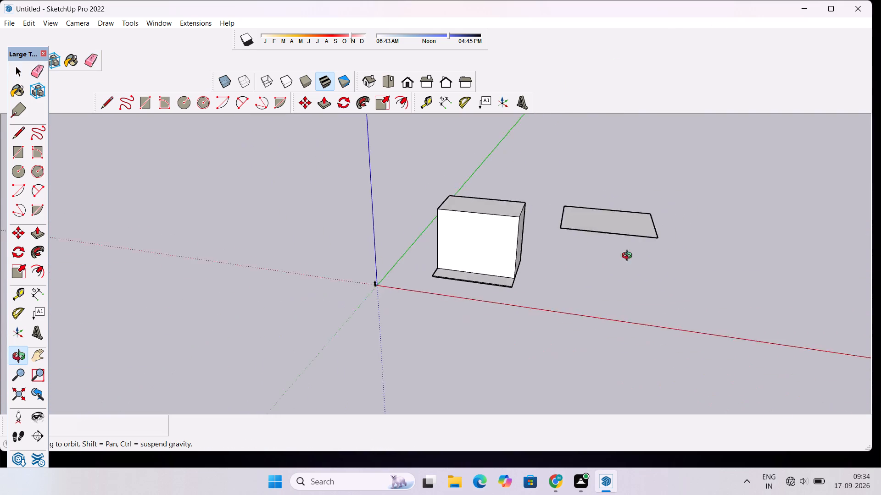
left_click_drag(629, 257, 702, 256)
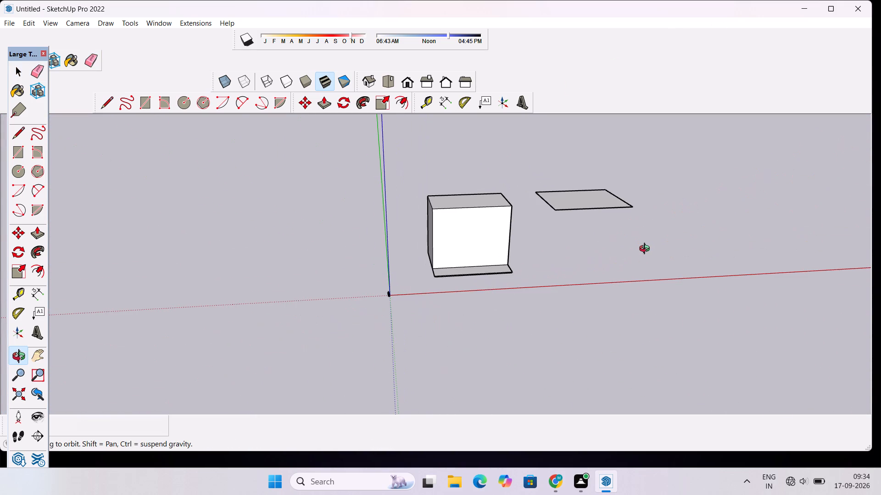
scroll(647, 250, "down", 5)
left_click_drag(658, 226, 551, 272, "shift")
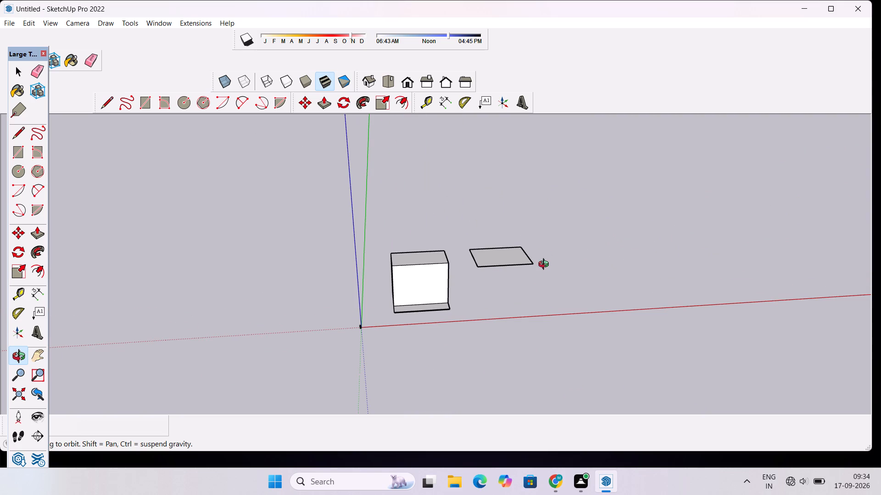
scroll(628, 251, "down", 1)
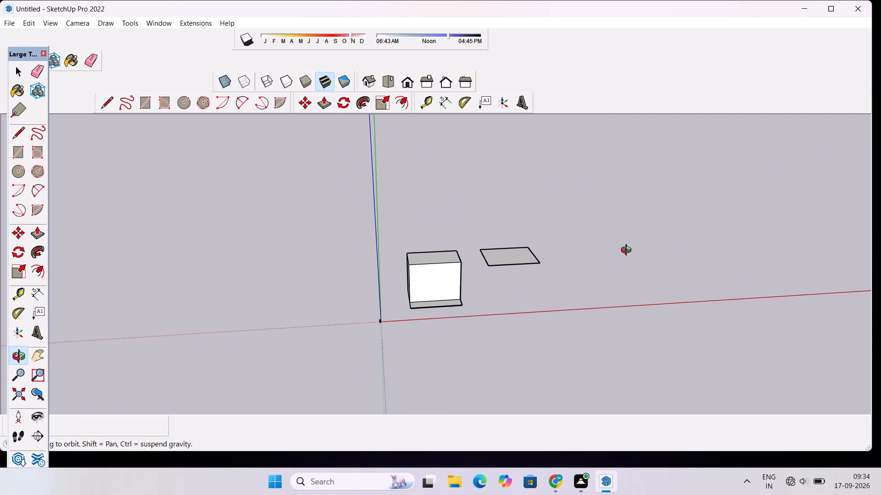
scroll(649, 247, "down", 2)
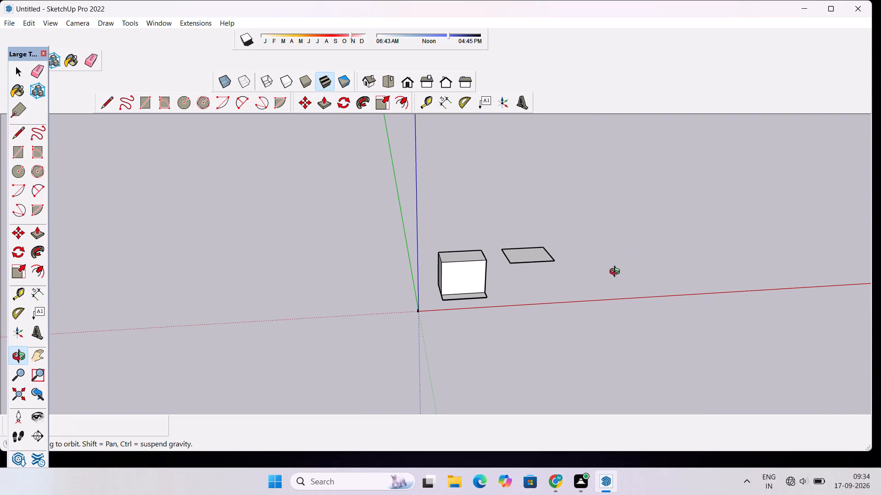
scroll(618, 258, "down", 3)
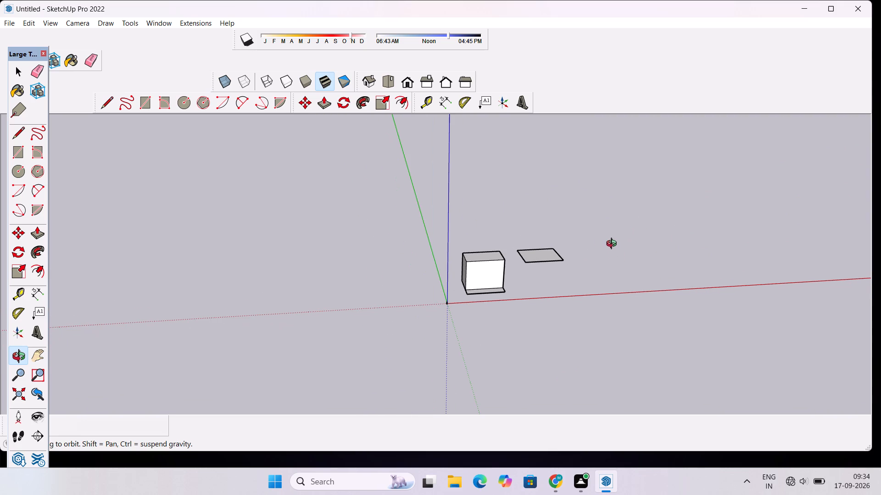
scroll(596, 234, "down", 4)
left_click_drag(599, 240, 576, 344)
scroll(580, 259, "up", 4)
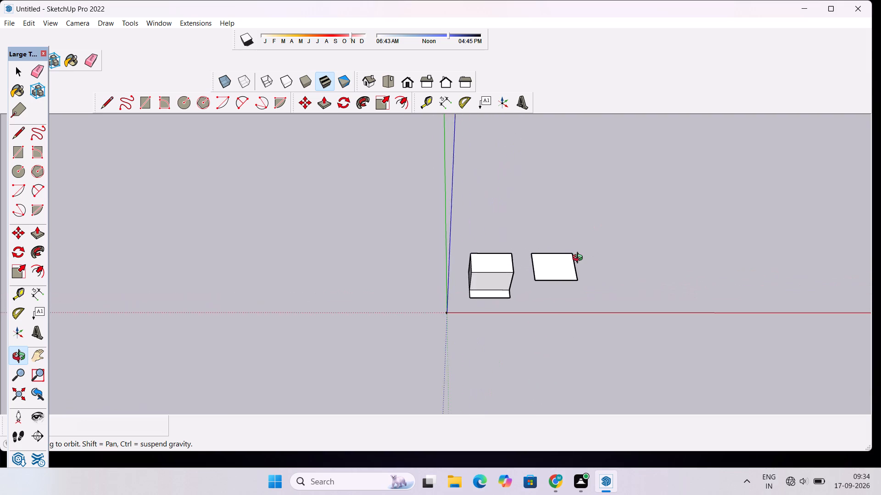
scroll(580, 259, "up", 5)
left_click_drag(572, 313, 621, 189)
scroll(621, 189, "up", 4)
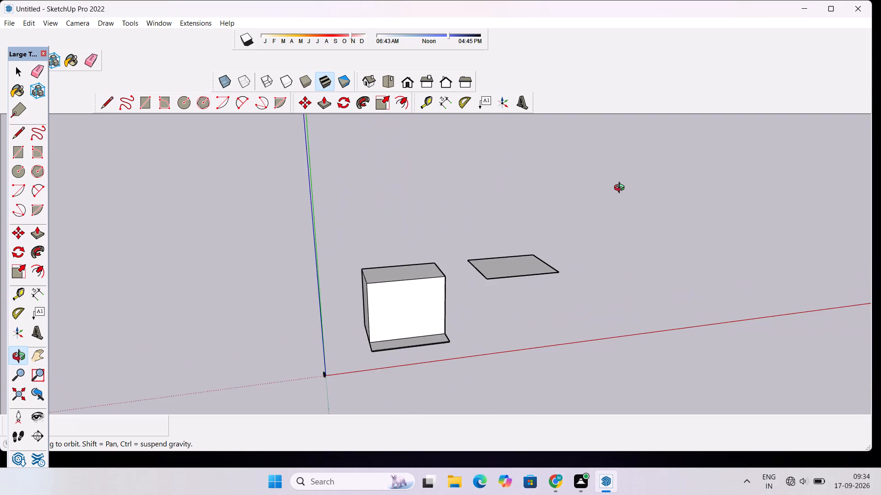
scroll(621, 189, "down", 4)
left_click_drag(666, 233, 607, 170)
scroll(563, 230, "down", 4)
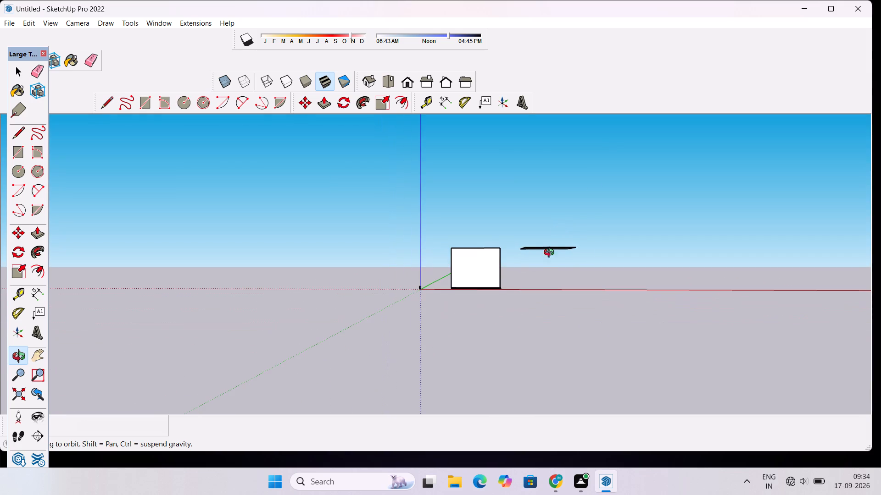
left_click_drag(540, 270, 573, 213)
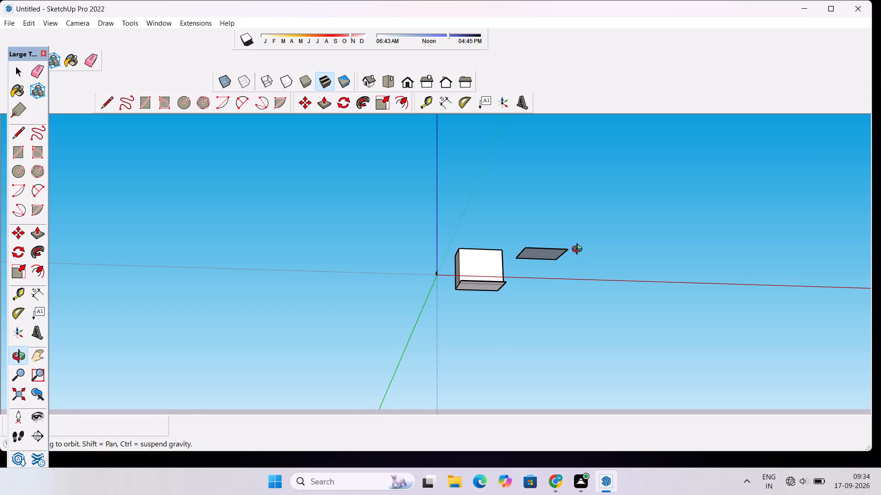
scroll(539, 244, "up", 8)
left_click_drag(538, 240, 540, 359)
scroll(558, 269, "down", 5)
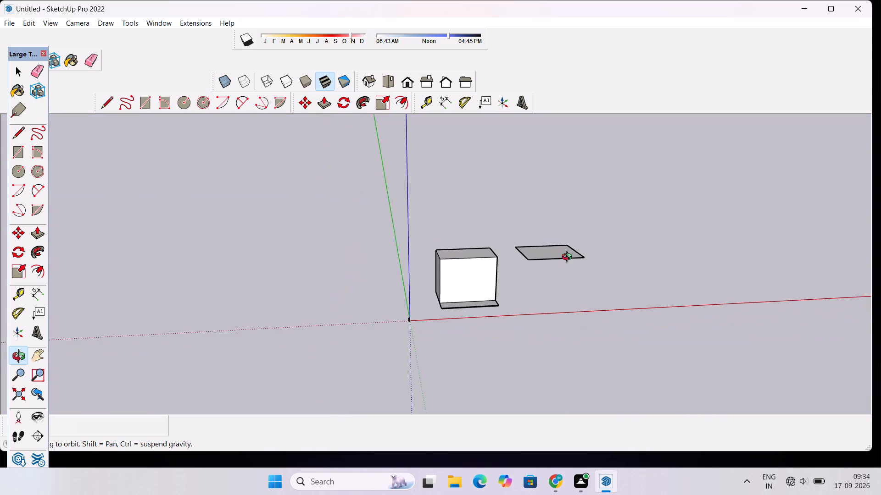
left_click_drag(569, 258, 569, 330)
scroll(597, 239, "up", 4)
left_click_drag(601, 236, 569, 241, "shift")
scroll(569, 241, "down", 4)
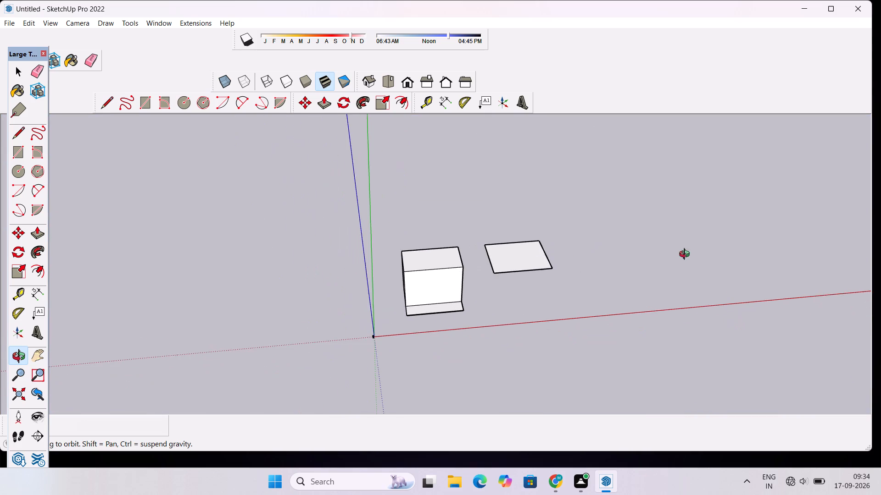
left_click_drag(699, 256, 642, 235)
scroll(590, 236, "up", 12)
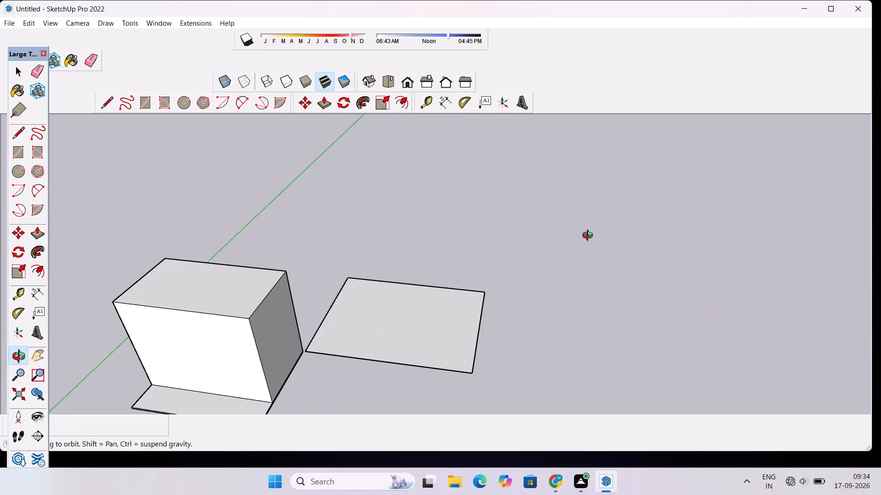
scroll(591, 234, "down", 6)
left_click_drag(544, 318, 554, 284)
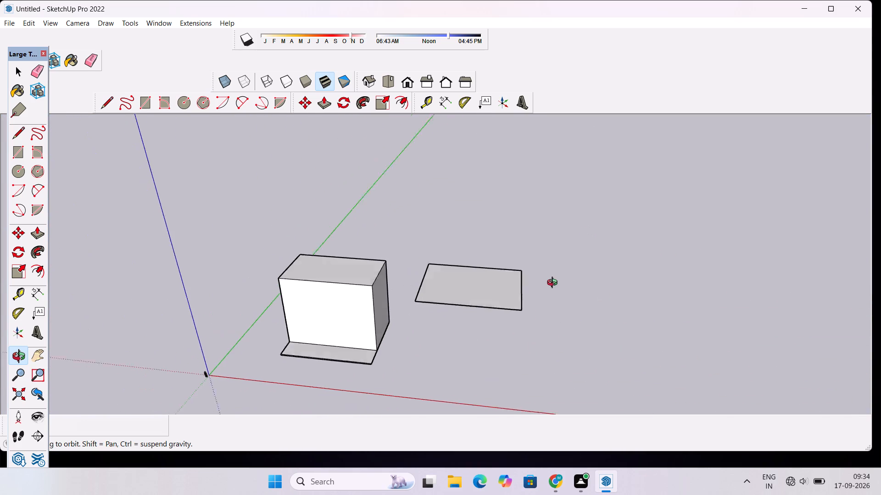
left_click_drag(554, 284, 558, 277)
scroll(559, 274, "down", 5)
left_click_drag(436, 324, 619, 293, "shift")
scroll(619, 294, "up", 3)
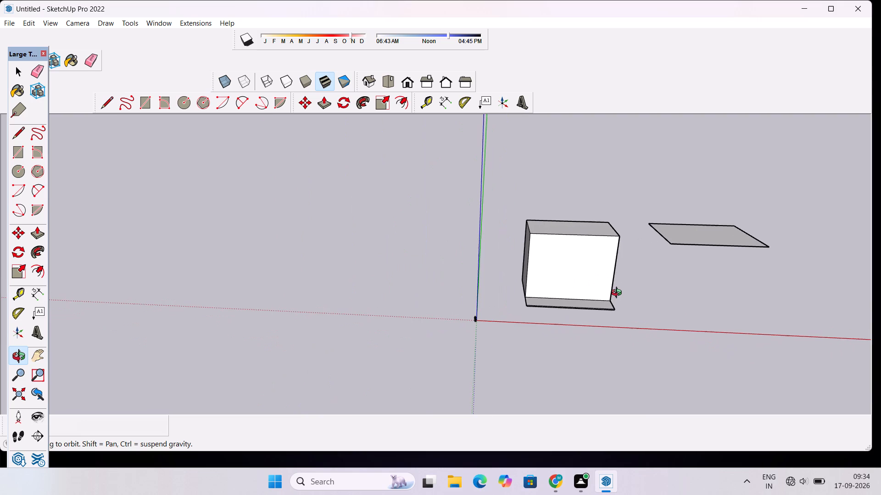
scroll(618, 293, "down", 1)
scroll(618, 293, "up", 2)
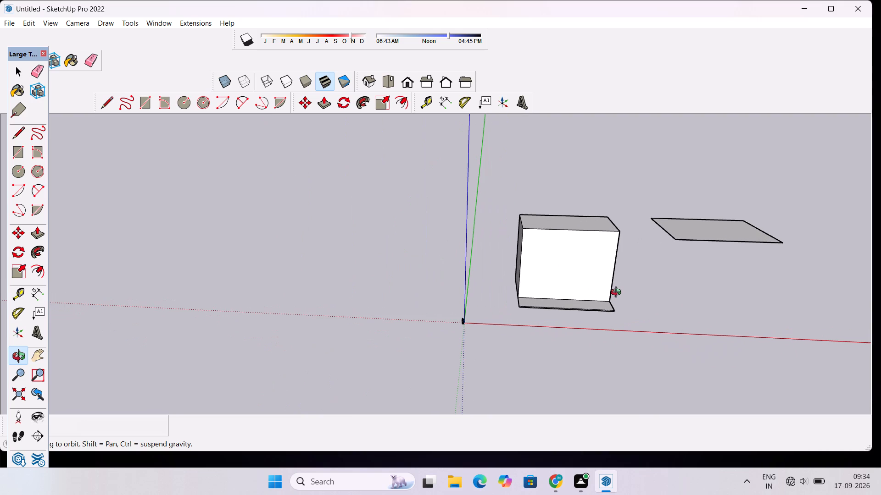
left_click_drag(618, 293, 618, 313, "shift")
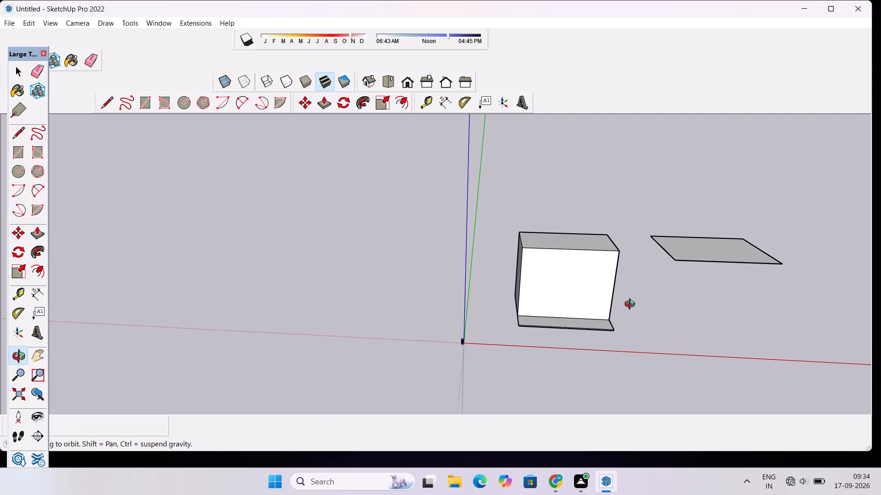
left_click(632, 305)
scroll(628, 305, "up", 1)
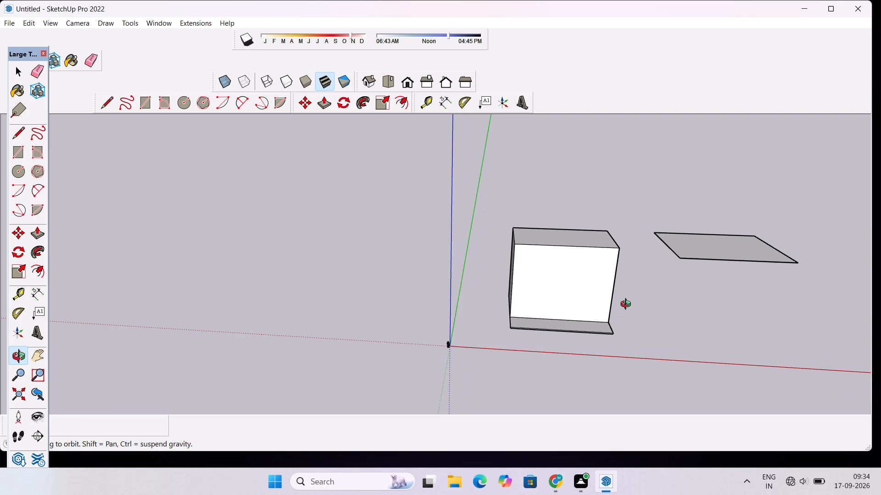
scroll(628, 305, "down", 2)
left_click_drag(658, 311, 633, 255)
scroll(633, 255, "down", 1)
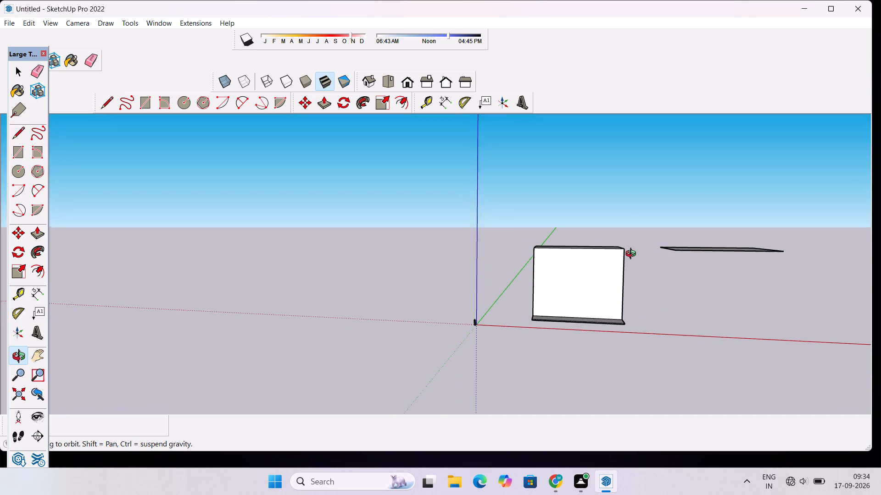
scroll(633, 255, "down", 2)
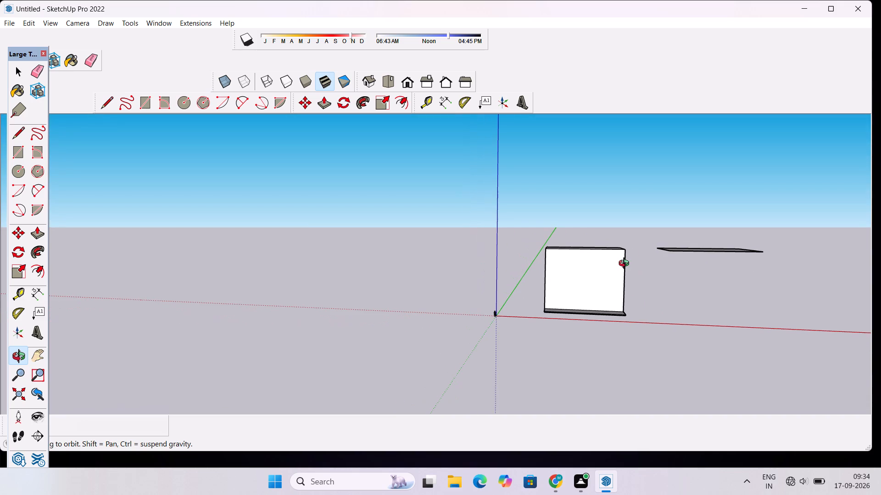
left_click_drag(614, 298, 640, 277)
scroll(640, 277, "down", 2)
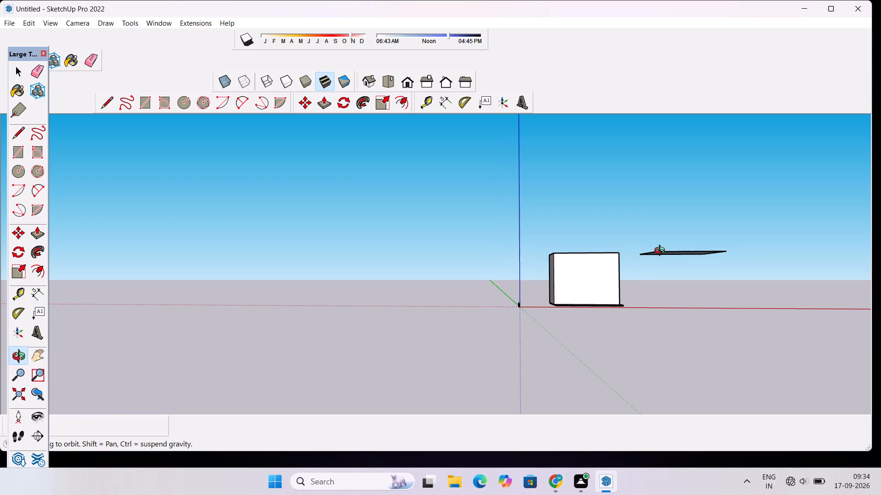
scroll(624, 304, "up", 2)
left_click_drag(627, 293, 630, 304)
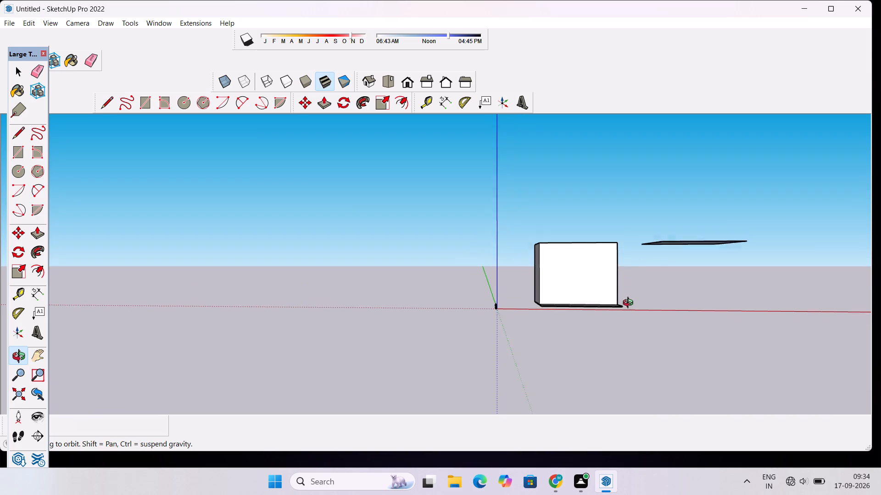
left_click_drag(630, 304, 630, 312)
scroll(638, 304, "up", 3)
left_click_drag(638, 301, 622, 306, "shift")
scroll(621, 306, "down", 2)
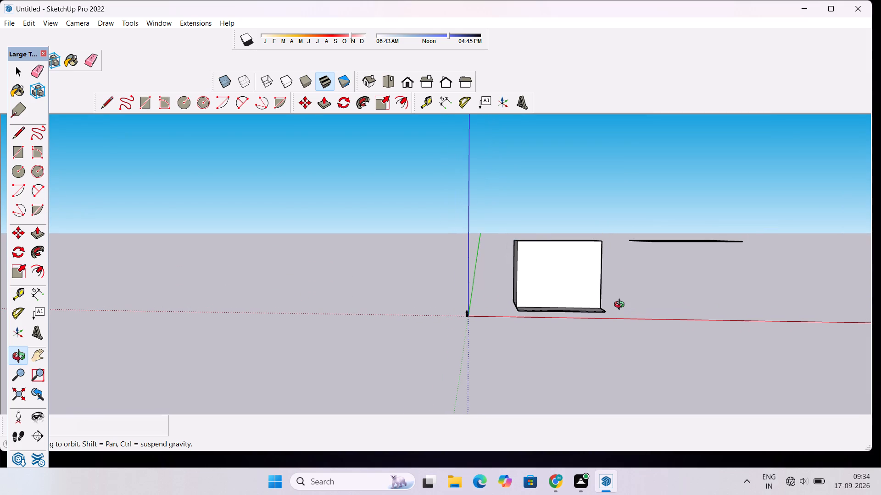
scroll(621, 306, "up", 2)
left_click_drag(610, 312, 630, 306)
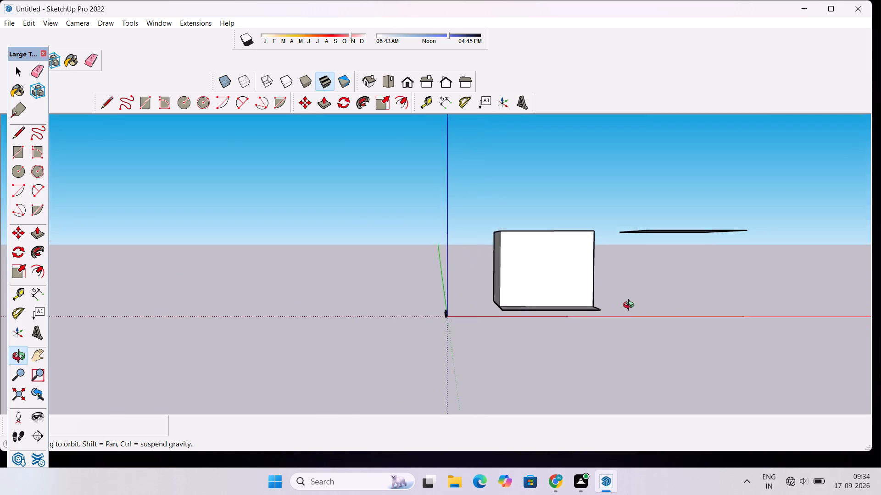
left_click_drag(630, 306, 651, 295)
scroll(651, 295, "down", 2)
left_click_drag(673, 283, 646, 349)
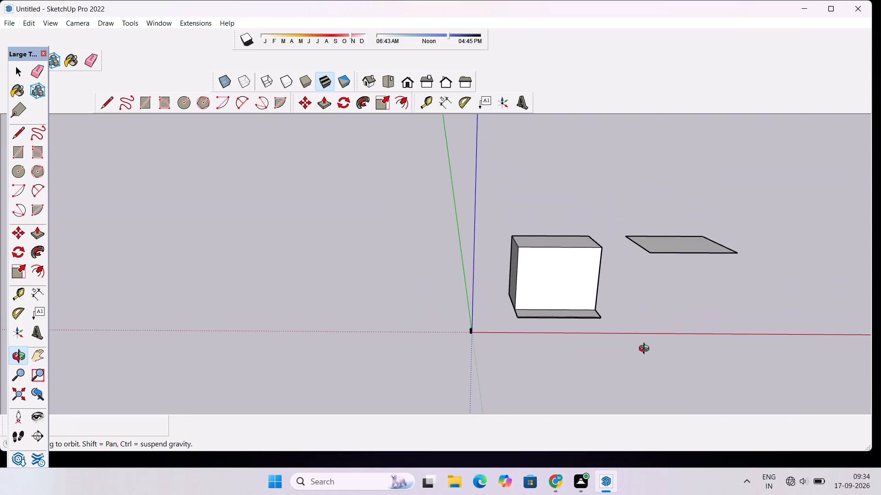
scroll(650, 332, "down", 4)
scroll(642, 329, "up", 1)
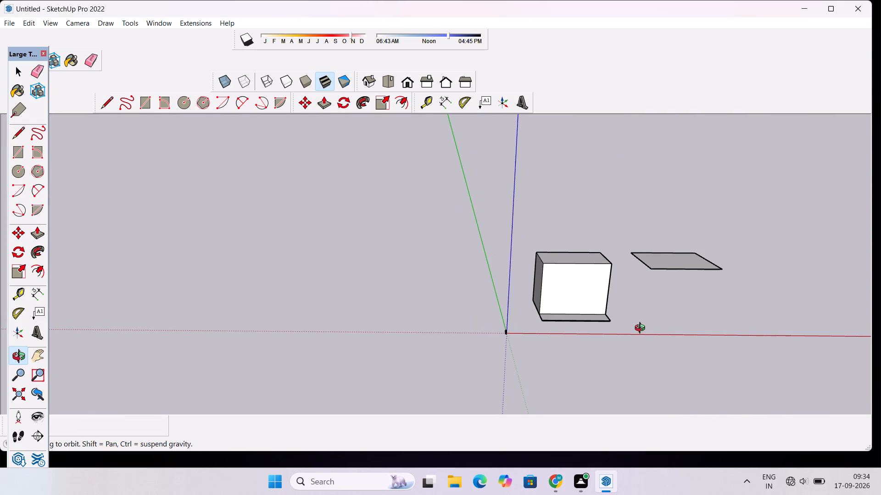
scroll(642, 323, "down", 2)
left_click_drag(632, 325, 662, 310)
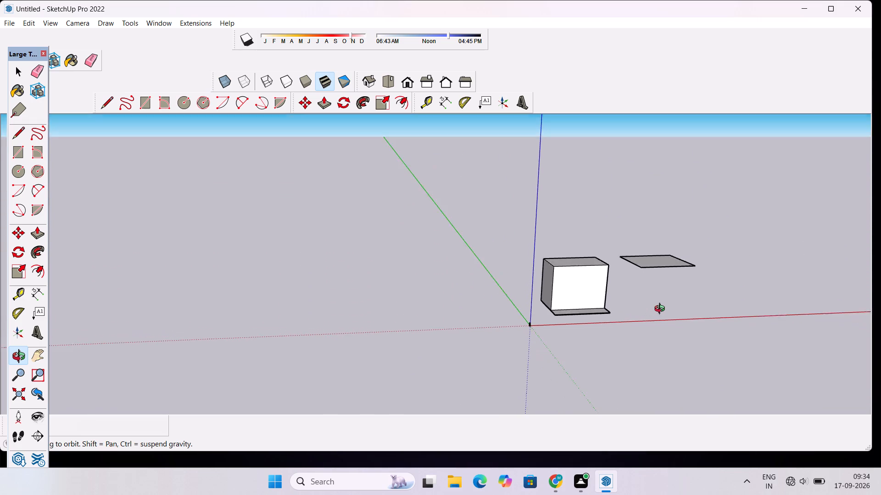
left_click_drag(662, 310, 667, 305)
scroll(667, 305, "up", 1)
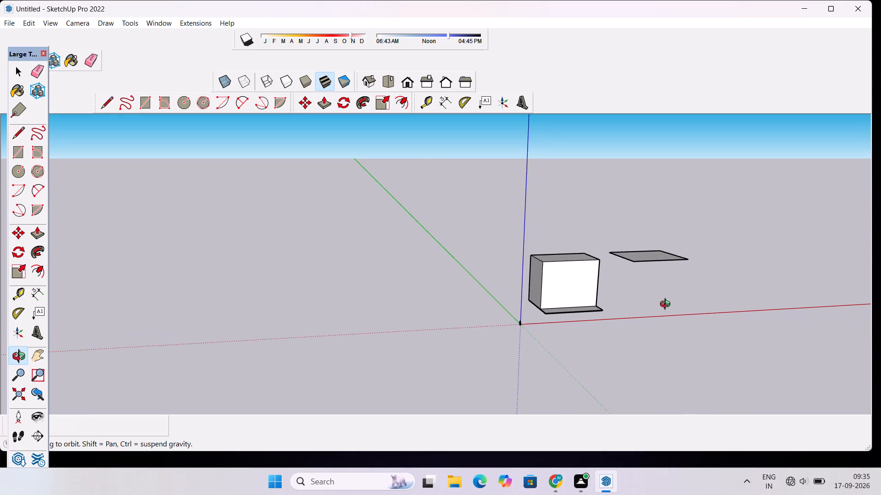
left_click_drag(662, 310, 586, 298)
scroll(581, 287, "up", 3)
scroll(591, 279, "down", 4)
left_click_drag(592, 278, 596, 290)
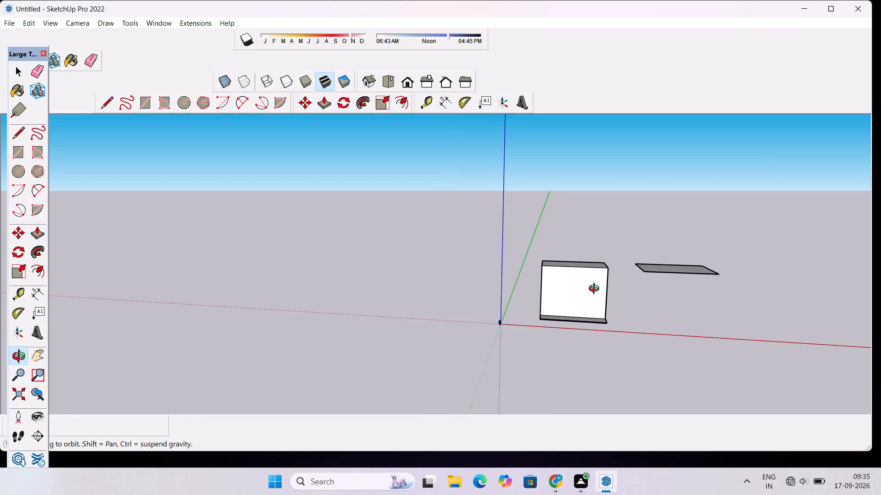
left_click_drag(596, 290, 608, 337)
scroll(614, 329, "down", 4)
left_click_drag(629, 306, 564, 315, "shift")
scroll(567, 308, "down", 5)
left_click_drag(575, 302, 591, 324)
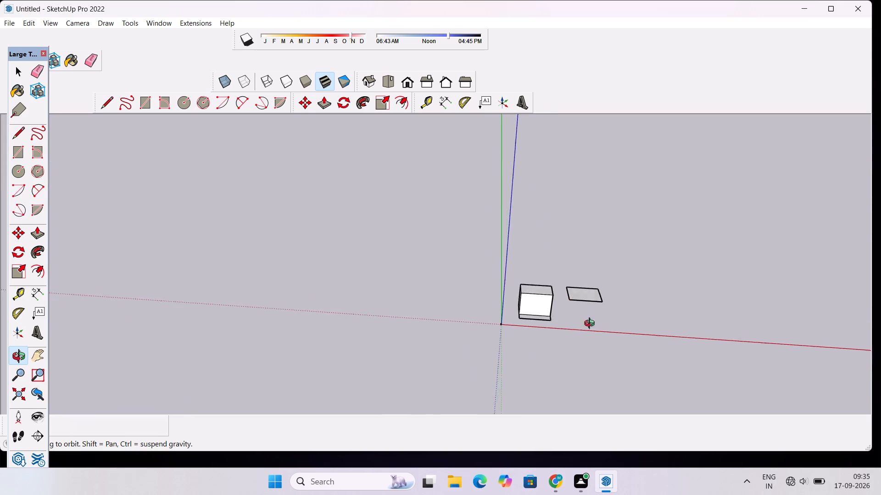
left_click_drag(591, 324, 618, 378)
Push/Pull the merged footprint face beside the block upward by 1' to form a thin slab.
scroll(574, 265, "up", 7)
left_click_drag(577, 263, 574, 281, "shift")
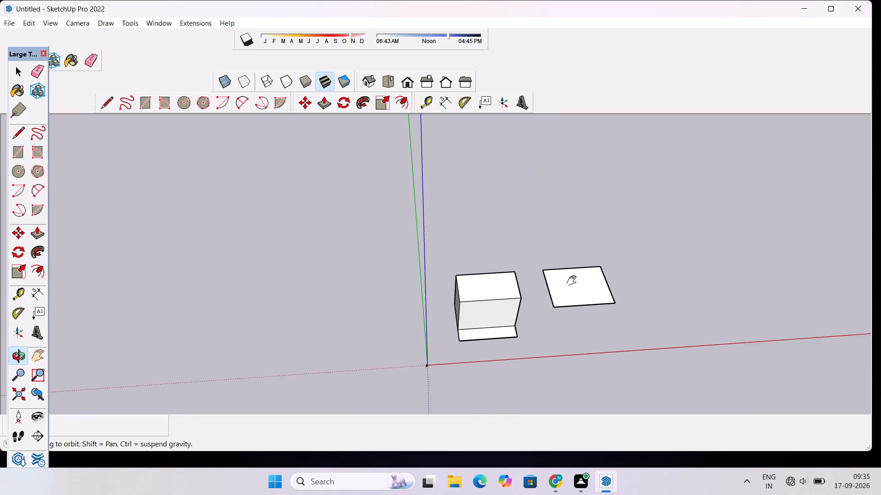
left_click_drag(574, 281, 563, 296, "shift")
scroll(562, 296, "up", 4, "shift")
left_click_drag(563, 327, 555, 306, "shift")
key("space")
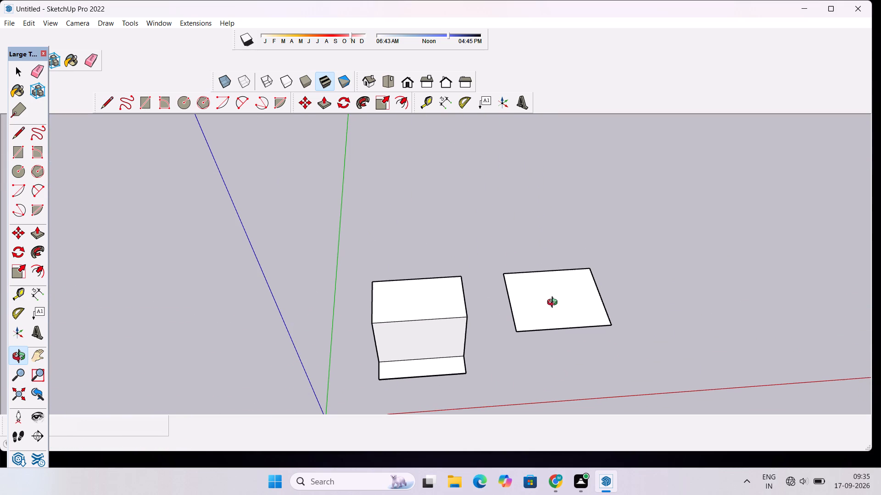
type("p")
left_click(556, 313)
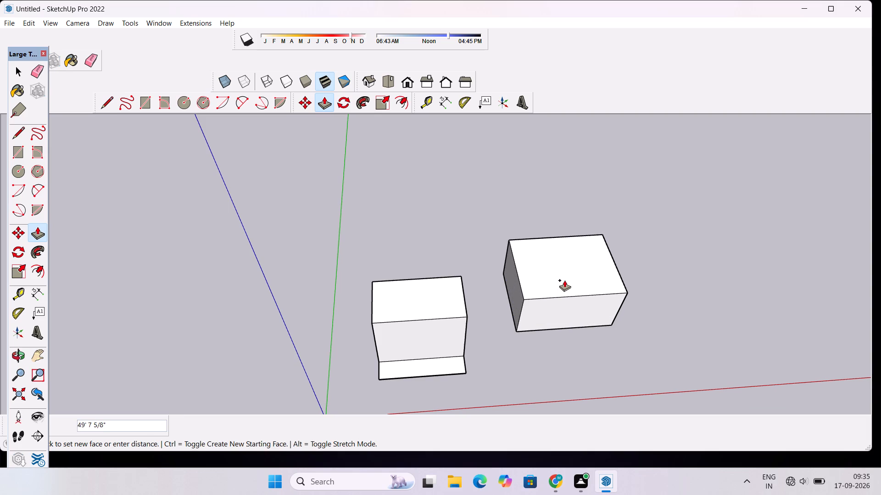
type("1'")
key("Return")
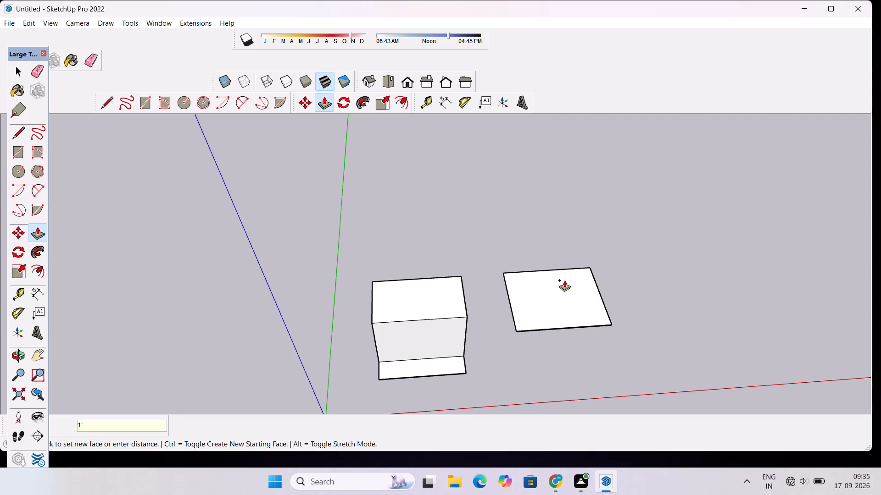
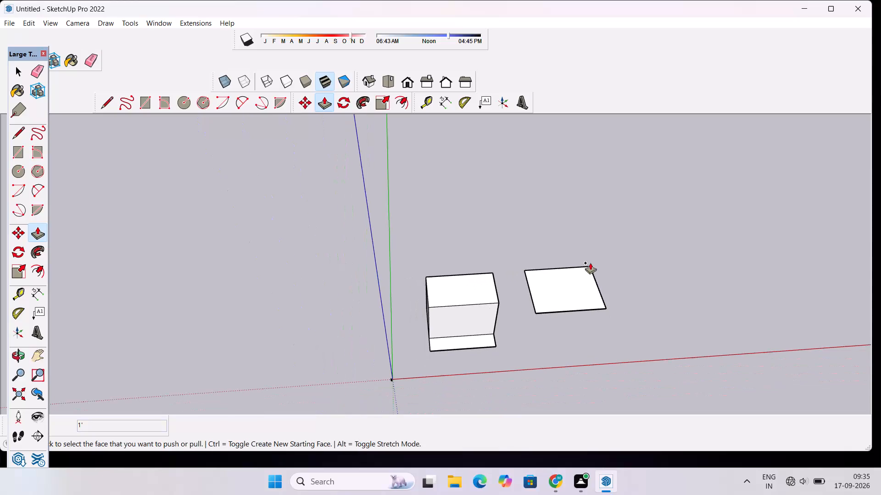
Examine the thin slab beside the stepped block from above, below and the sides, comparing its height with the block's top.
key("space")
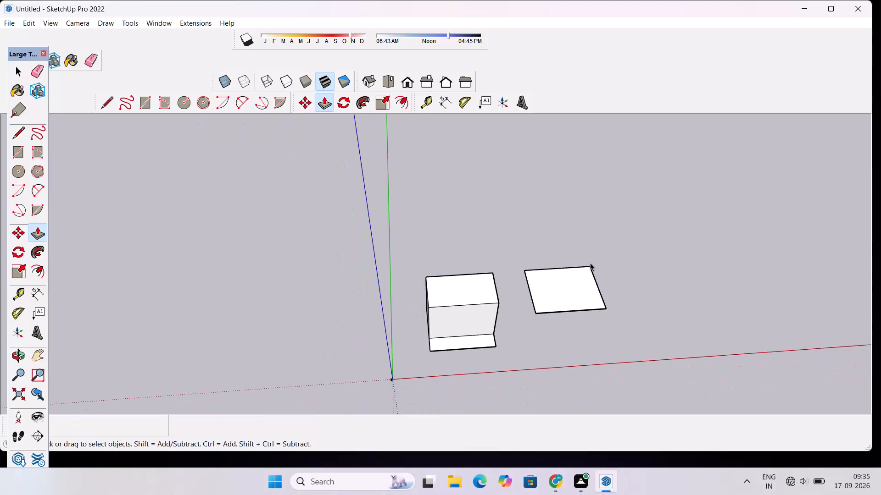
key("o")
left_click_drag(544, 348, 562, 220)
scroll(581, 281, "up", 6)
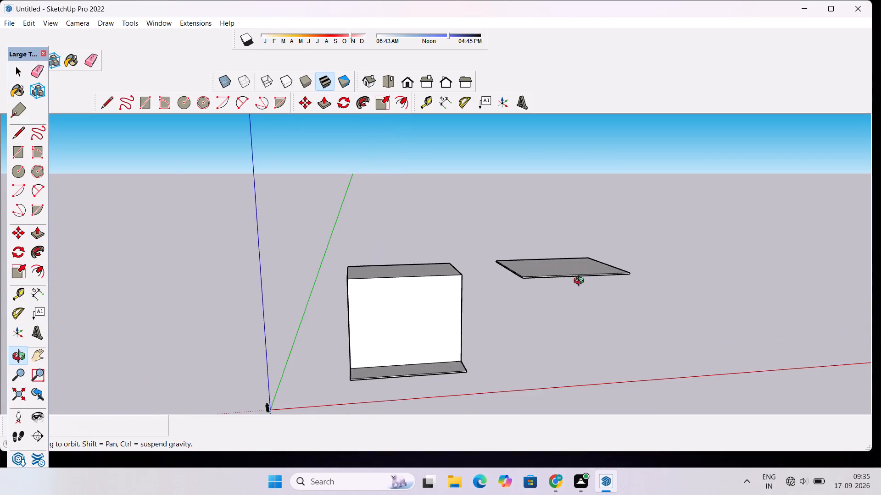
scroll(581, 282, "up", 9)
left_click_drag(685, 245, 642, 256)
scroll(642, 256, "down", 2)
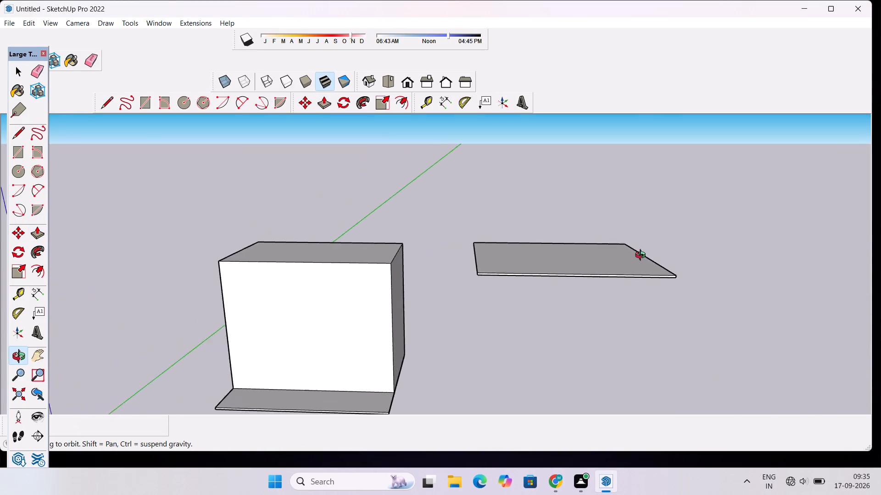
scroll(642, 256, "down", 4)
scroll(560, 271, "up", 5)
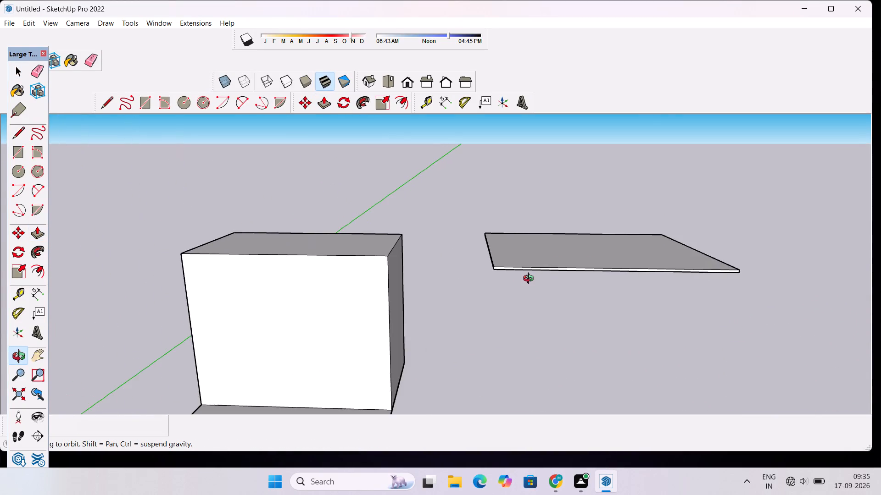
scroll(524, 280, "up", 4)
left_click_drag(432, 278, 586, 249)
scroll(611, 242, "down", 2)
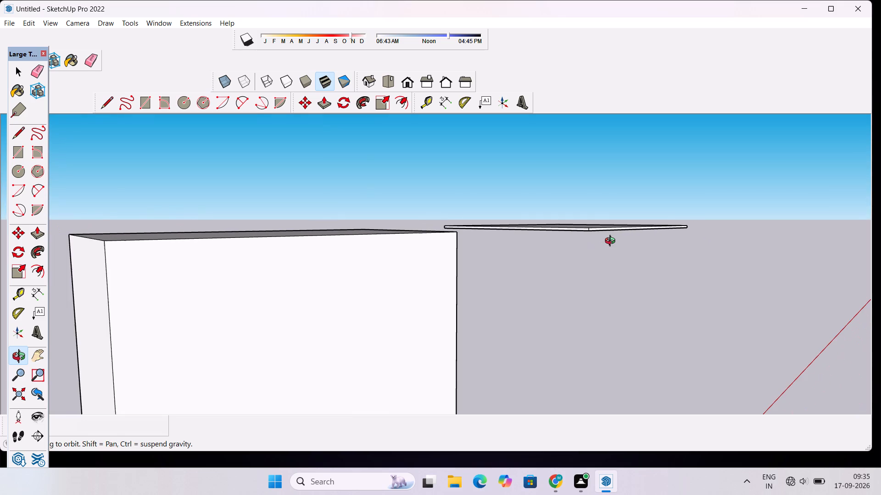
scroll(612, 242, "down", 7)
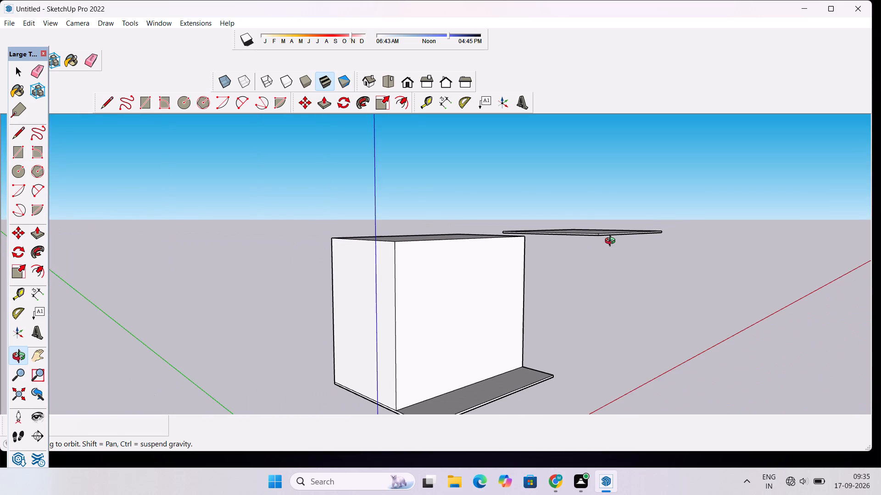
scroll(612, 242, "down", 1)
scroll(612, 242, "up", 5)
scroll(612, 242, "down", 2)
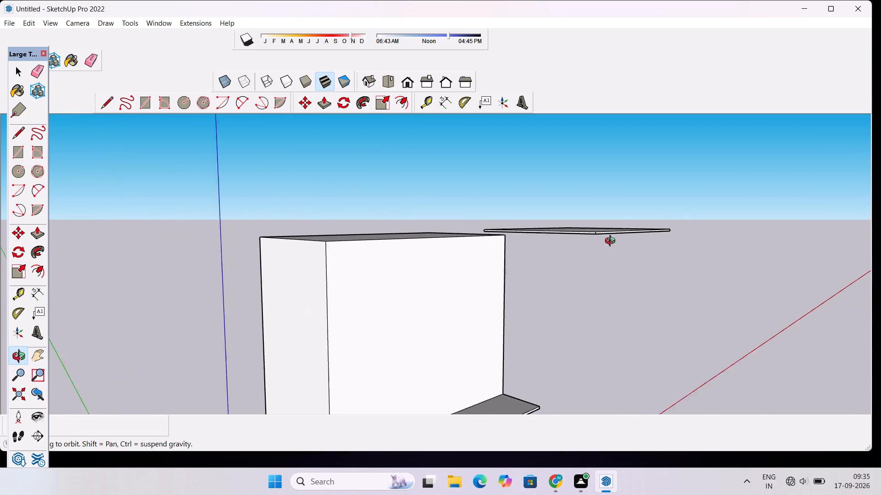
scroll(612, 242, "down", 1)
scroll(612, 242, "up", 3)
scroll(612, 242, "down", 5)
left_click_drag(725, 212, 608, 235)
scroll(599, 236, "down", 2)
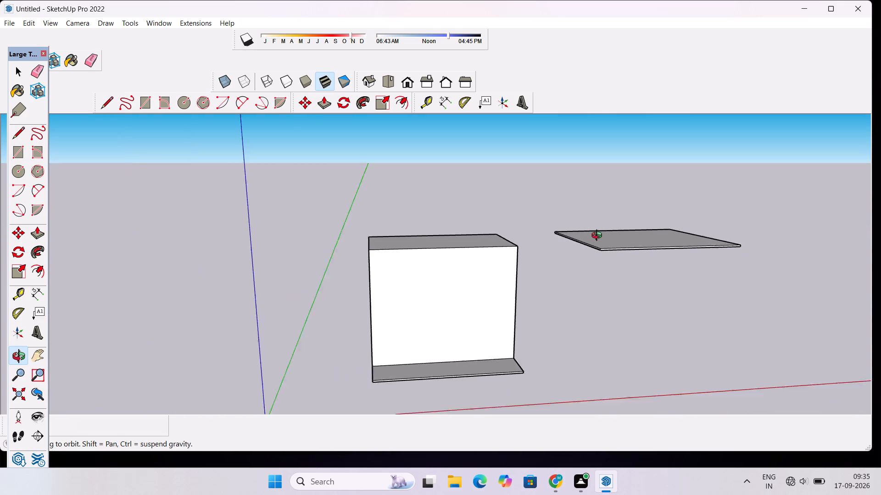
scroll(599, 236, "down", 5)
scroll(599, 236, "up", 1)
left_click_drag(598, 237, 633, 249)
scroll(636, 247, "down", 1)
scroll(636, 247, "up", 2)
scroll(636, 247, "down", 2)
scroll(636, 247, "up", 2)
scroll(636, 247, "down", 1)
scroll(636, 247, "up", 1)
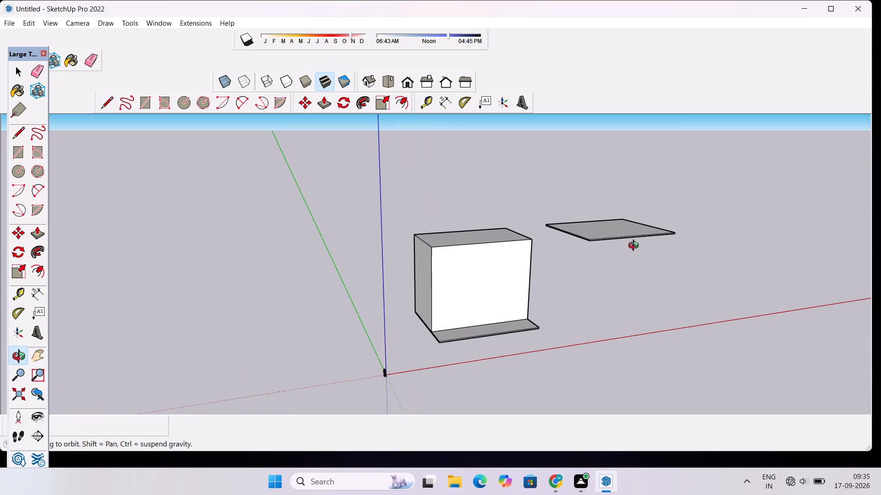
scroll(636, 247, "down", 3)
left_click_drag(618, 259, 618, 259)
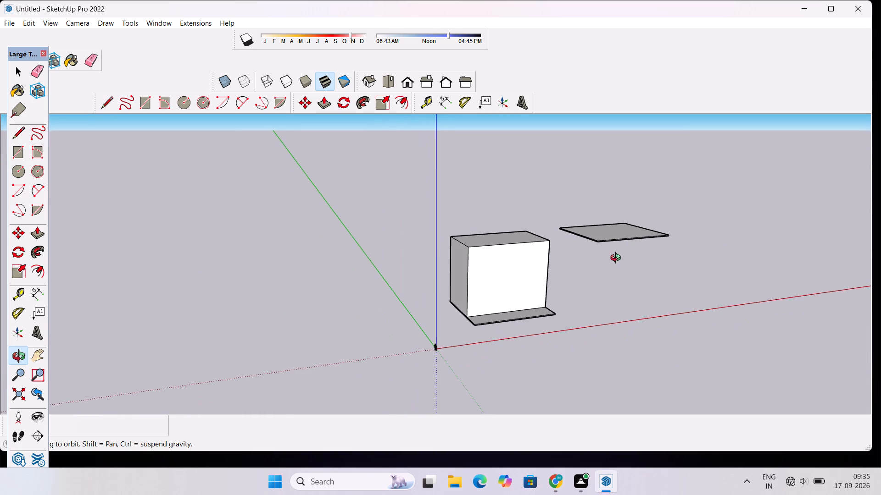
left_click_drag(618, 259, 609, 276)
scroll(608, 272, "down", 2)
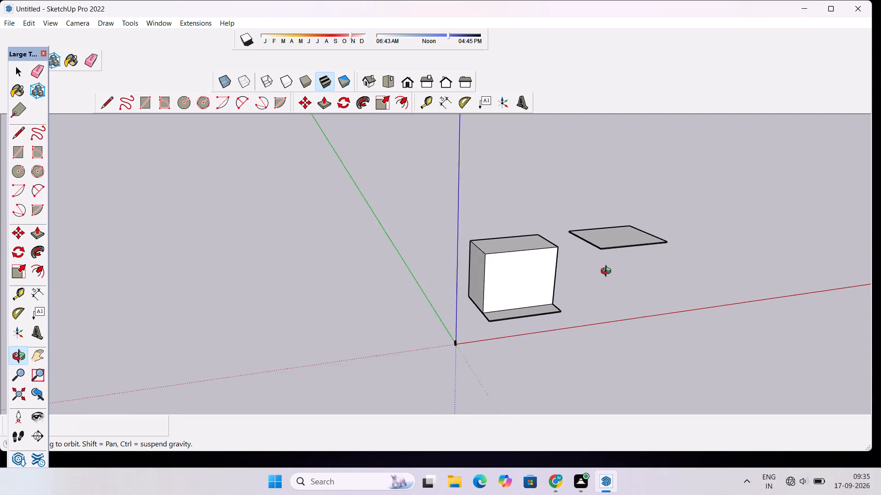
scroll(608, 272, "down", 2)
left_click_drag(639, 242, 604, 247, "shift")
scroll(604, 247, "down", 5)
scroll(610, 260, "up", 5)
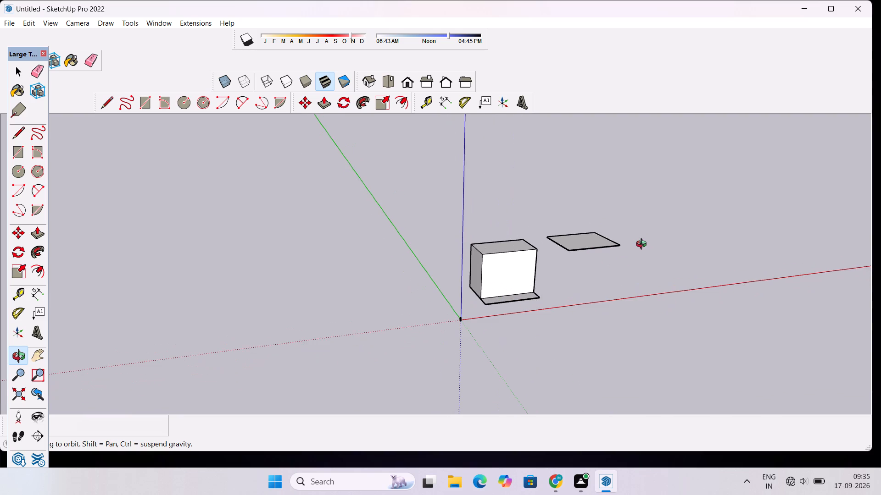
left_click_drag(650, 245, 599, 249)
scroll(591, 246, "up", 5)
left_click_drag(612, 260, 588, 244, "shift")
scroll(585, 240, "down", 2)
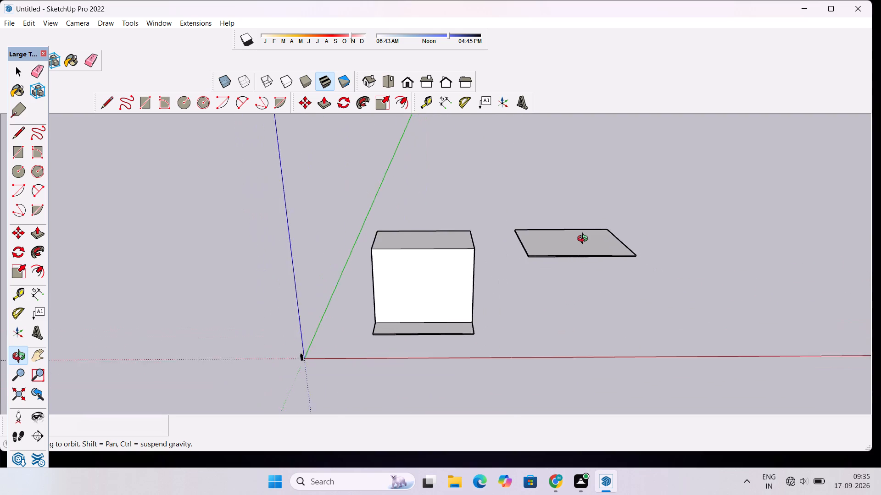
scroll(585, 240, "down", 4)
left_click_drag(585, 236, 589, 286)
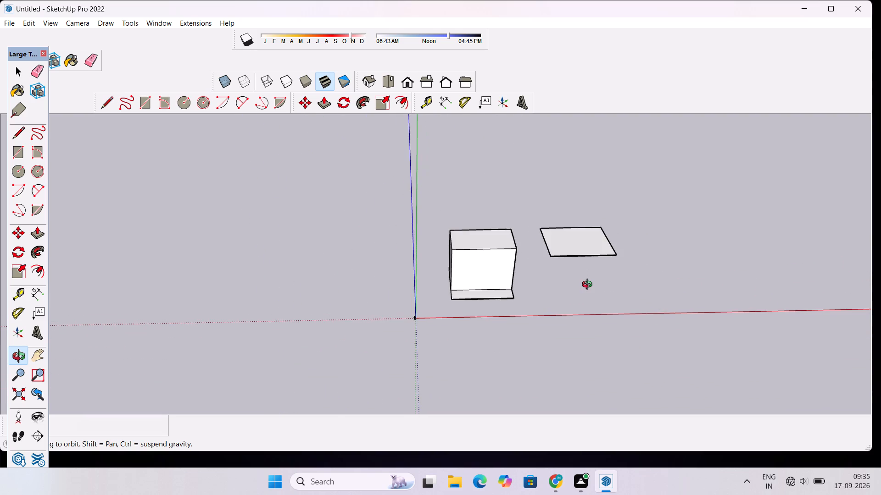
scroll(589, 286, "up", 3)
left_click_drag(577, 279, 697, 184)
scroll(534, 213, "up", 16)
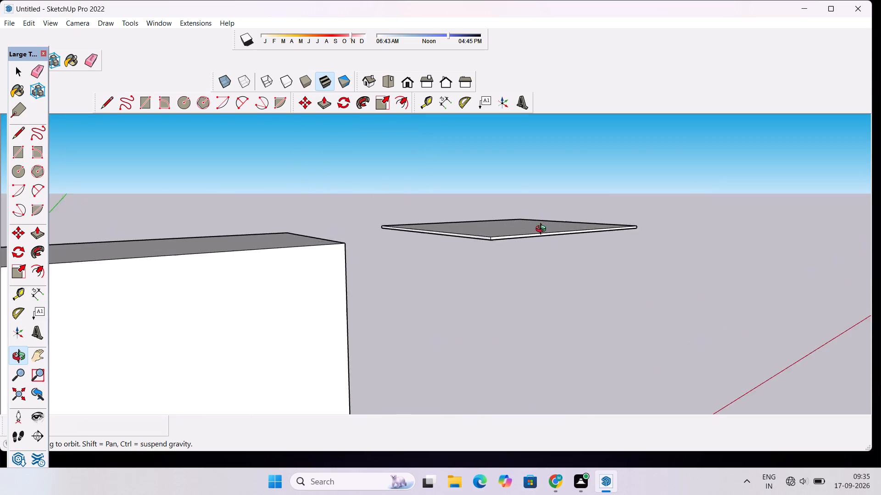
scroll(573, 236, "down", 5)
left_click_drag(610, 232, 565, 275)
scroll(545, 255, "down", 5)
left_click_drag(575, 247, 560, 272, "shift")
scroll(559, 272, "down", 6)
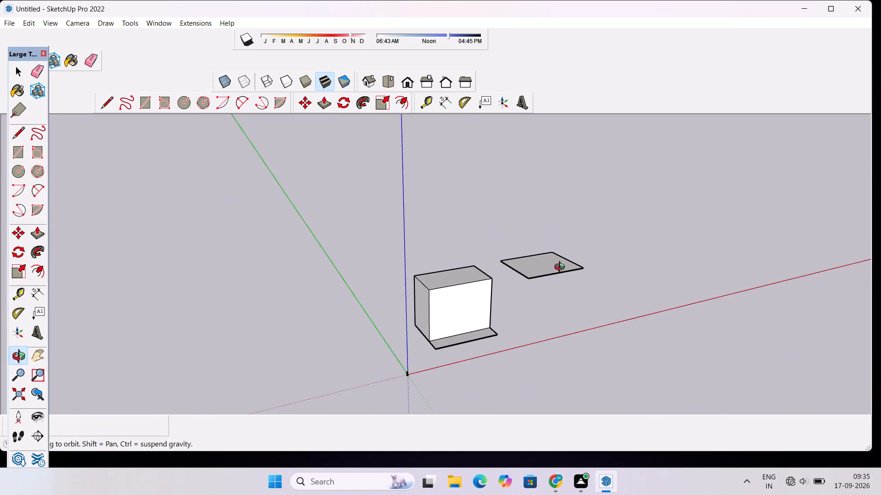
left_click_drag(562, 268, 494, 299)
scroll(496, 270, "up", 10)
Select all connected geometry of the thin slab beside the block and make it a group.
key("space")
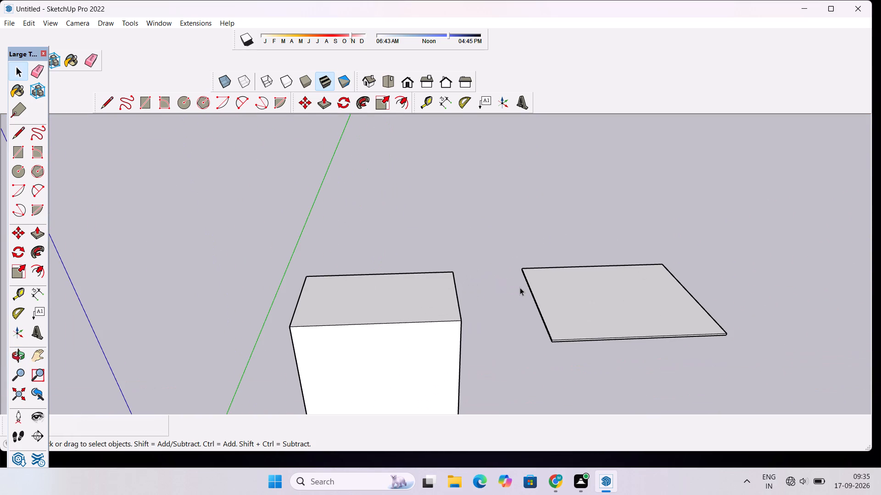
triple_click(572, 308)
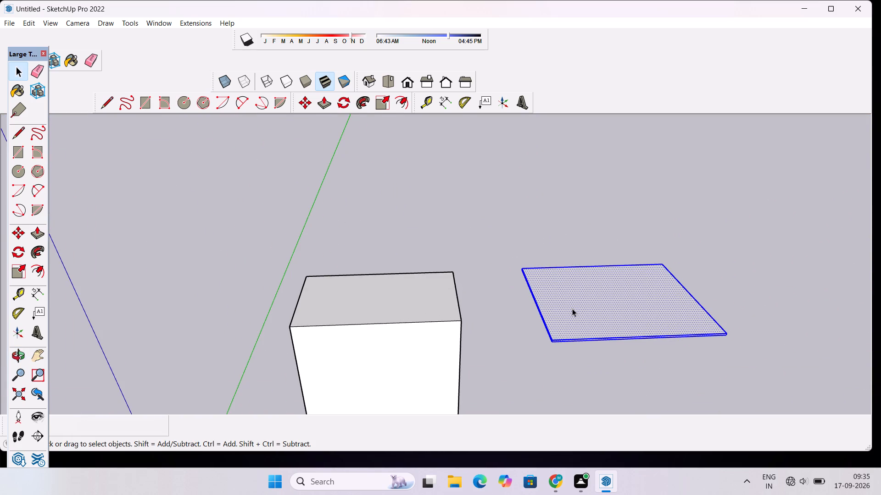
right_click(570, 310)
left_click(613, 221)
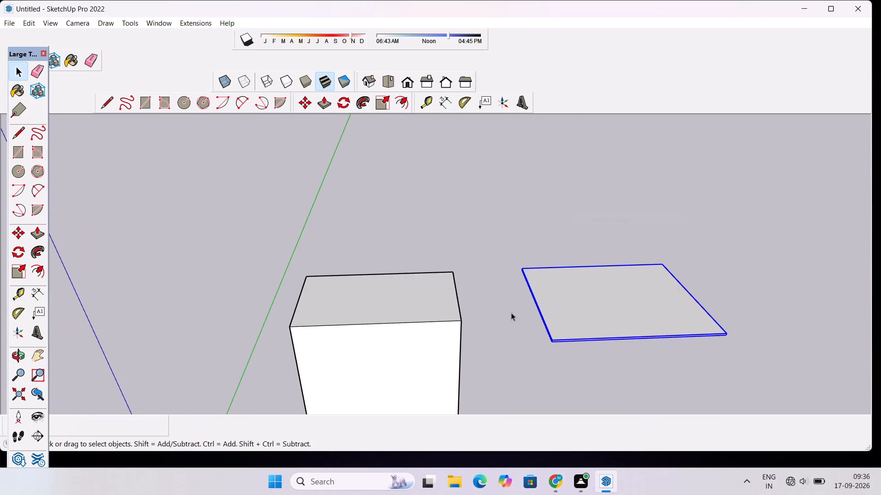
Copy the grouped slab onto the raised block as a roof, matching its bottom rear-left corner to the block's top rear-left corner.
scroll(496, 298, "up", 13)
key("m")
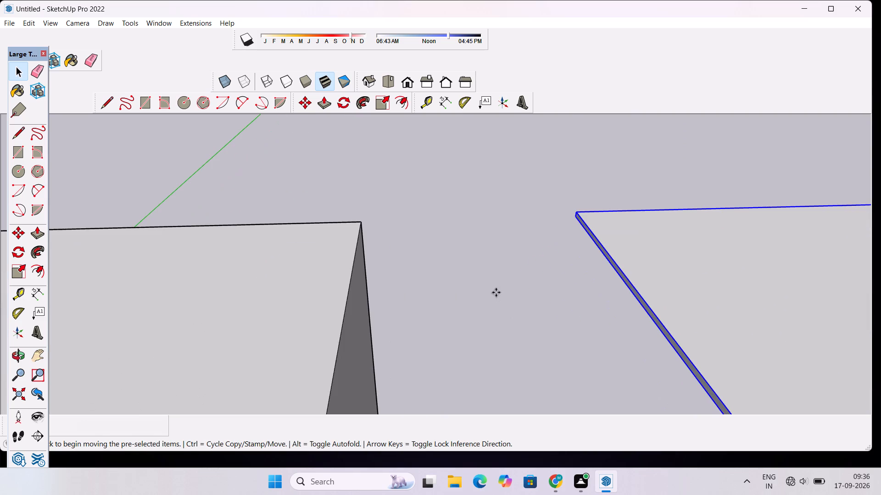
scroll(552, 230, "up", 5)
scroll(585, 213, "up", 6)
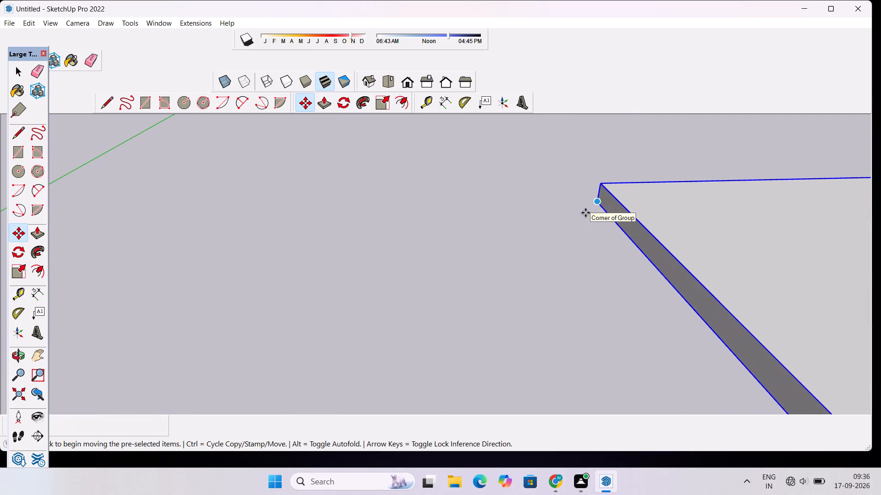
left_click(594, 205)
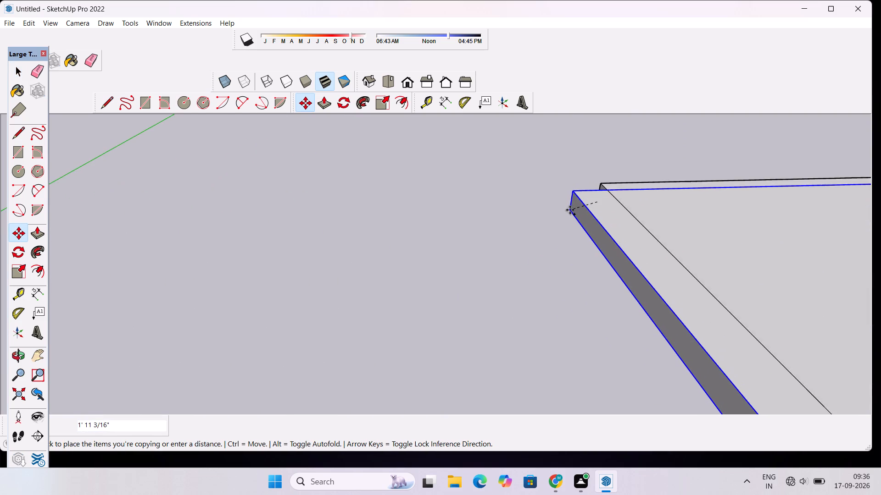
scroll(570, 210, "down", 20)
scroll(570, 210, "down", 6)
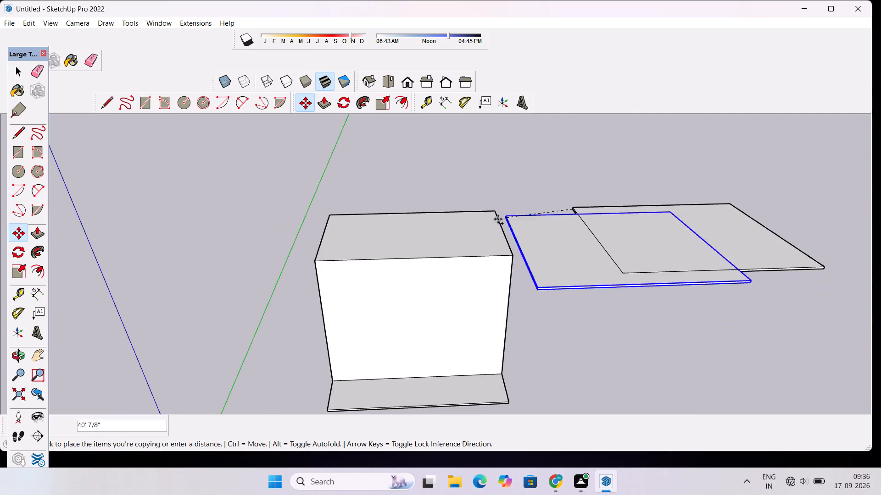
scroll(328, 217, "up", 17)
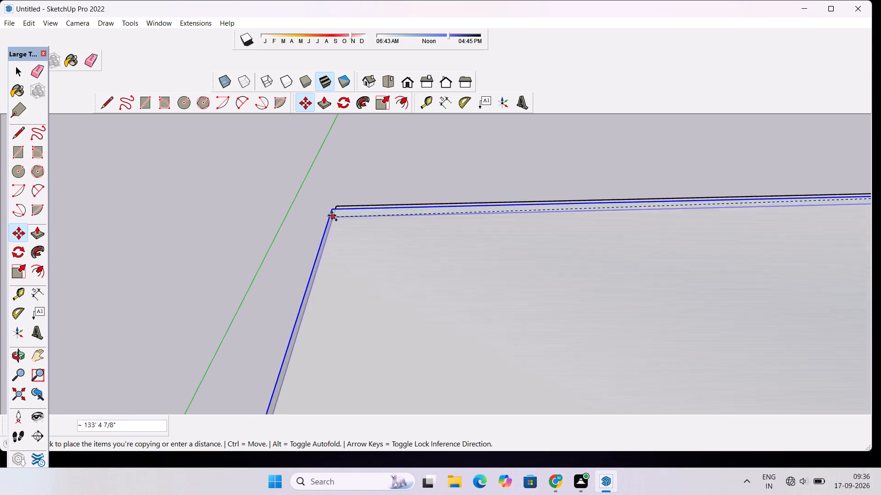
left_click(337, 207)
key("space")
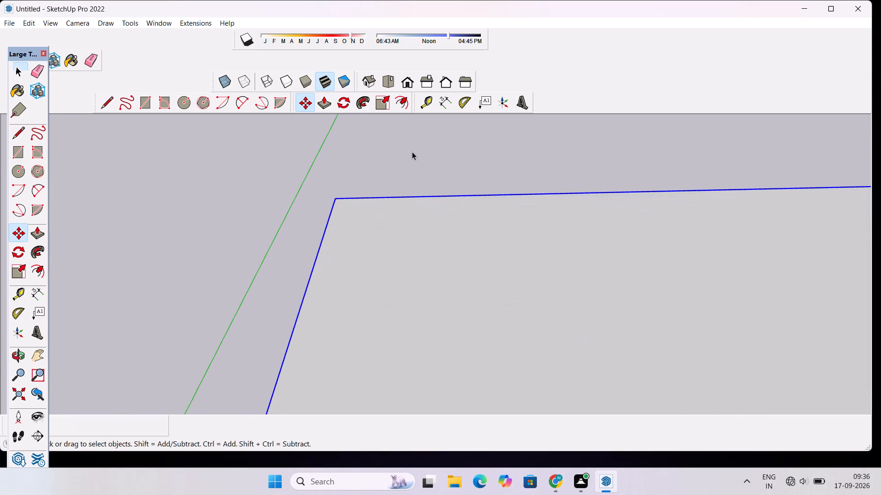
Examine the copied roof slab on the block from the front, sides and above, checking its alignment and front overhang.
key("o")
left_click_drag(339, 301, 430, 229)
scroll(433, 225, "down", 15)
left_click_drag(550, 277, 439, 237)
scroll(429, 235, "down", 11)
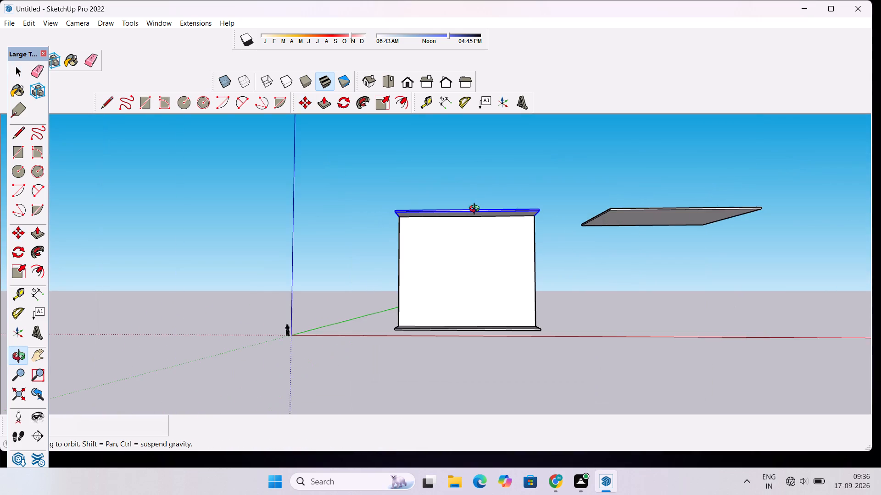
left_click_drag(477, 210, 473, 315)
scroll(480, 307, "down", 4)
left_click_drag(433, 291, 463, 291)
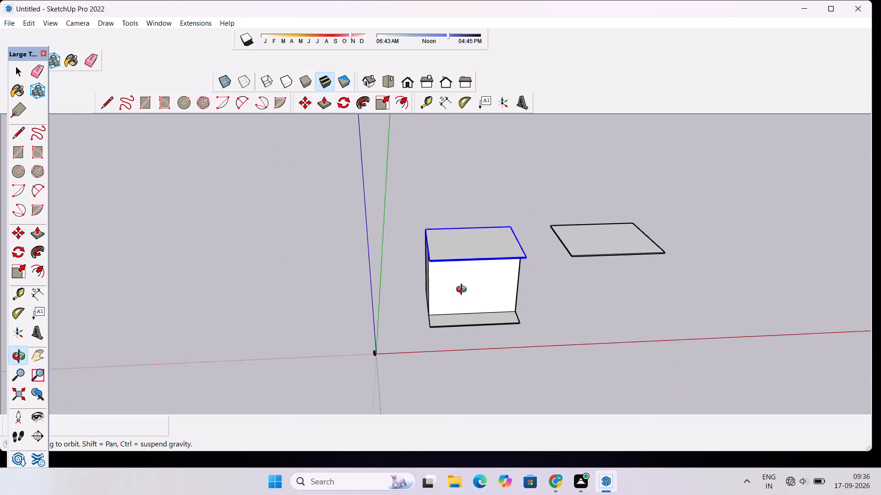
left_click_drag(463, 291, 521, 279)
left_click_drag(527, 276, 496, 276)
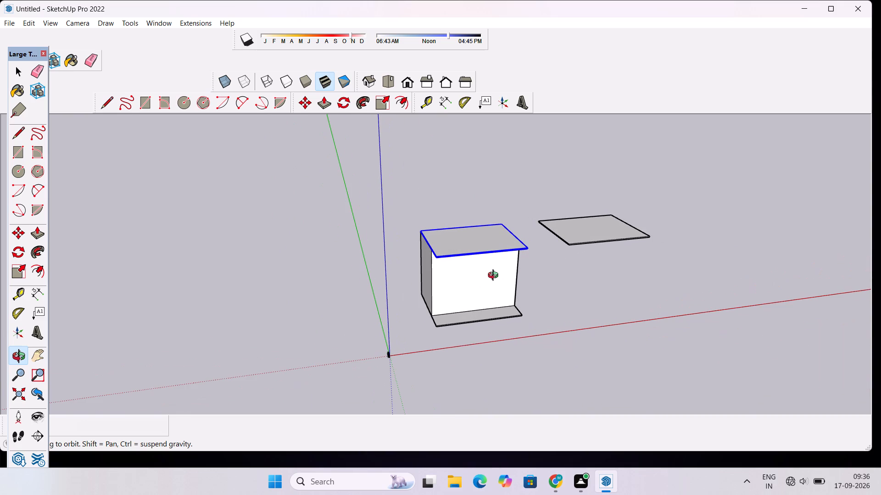
left_click_drag(480, 274, 496, 293)
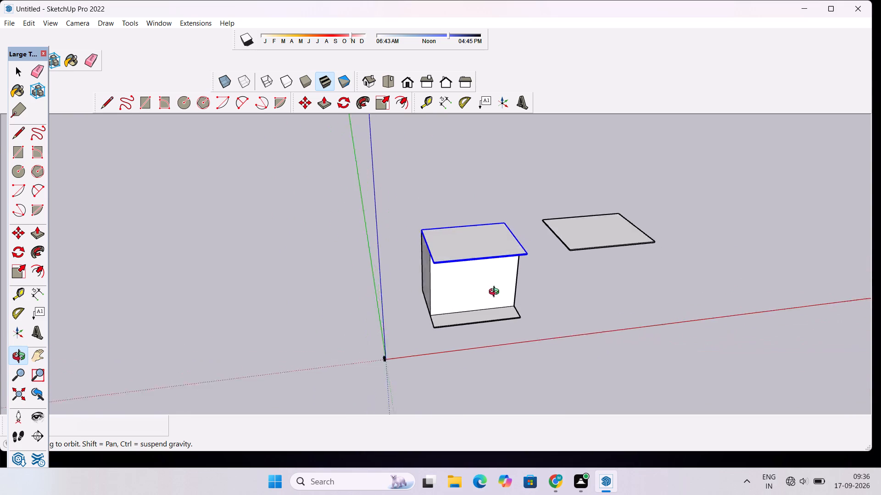
left_click_drag(496, 293, 616, 285)
left_click_drag(514, 300, 597, 286)
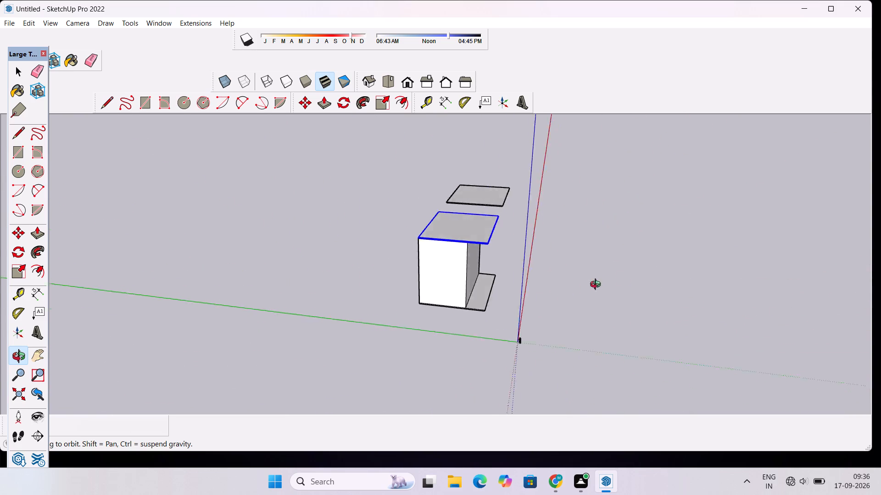
left_click_drag(597, 286, 666, 269)
scroll(542, 294, "up", 4)
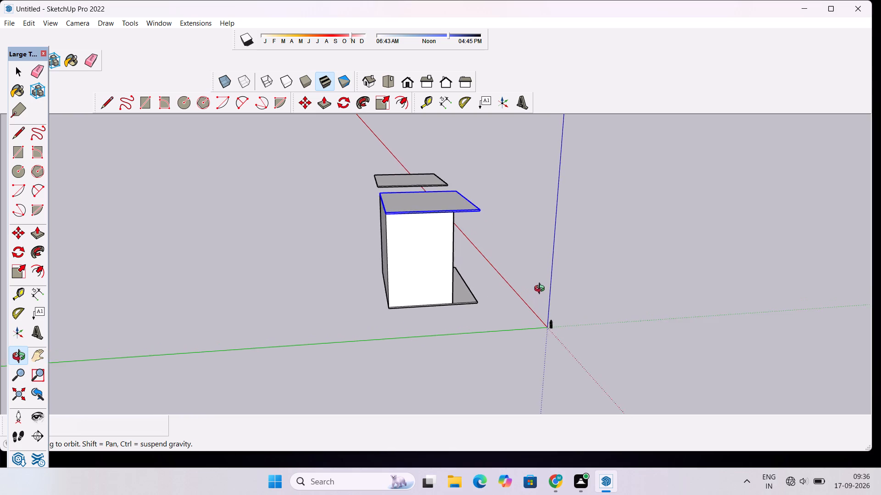
scroll(541, 290, "up", 1)
scroll(546, 277, "down", 3)
left_click_drag(521, 289, 628, 241)
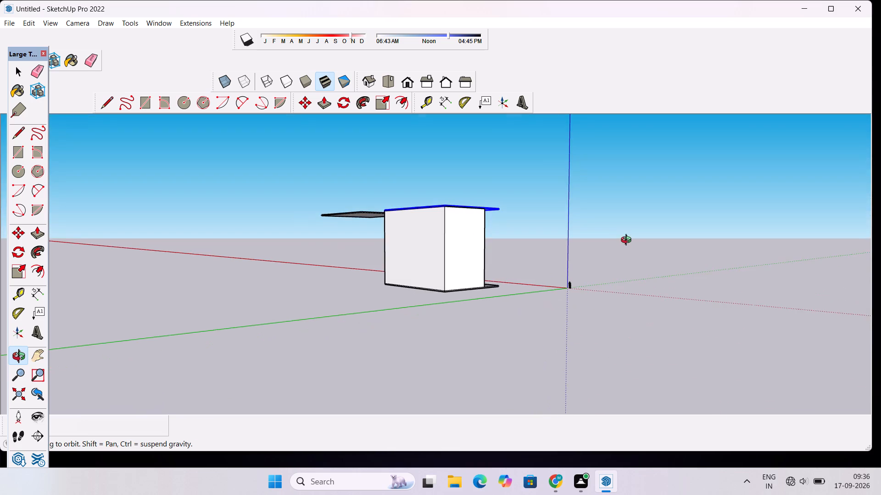
left_click_drag(628, 241, 429, 283)
scroll(429, 282, "down", 5)
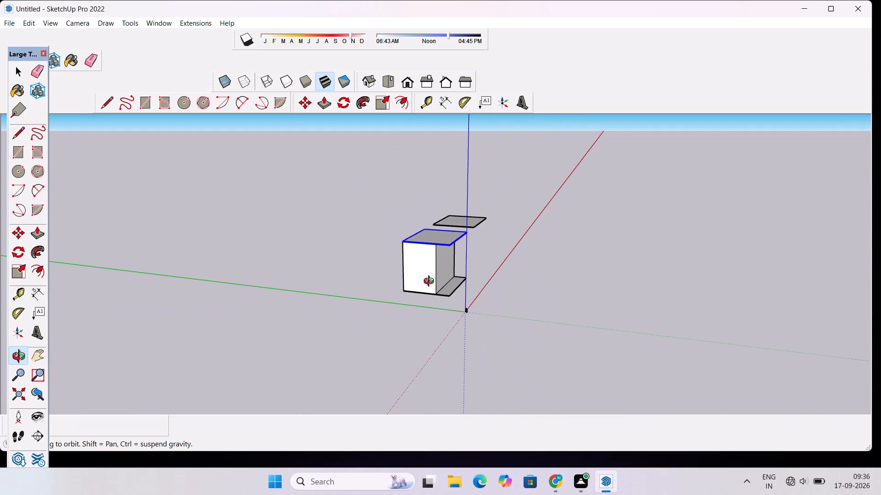
left_click_drag(517, 264, 403, 278)
scroll(409, 273, "up", 1)
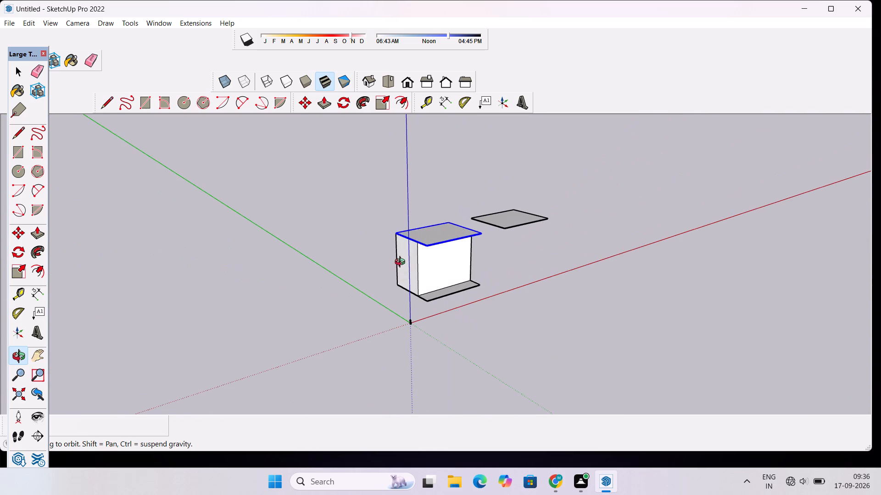
scroll(405, 263, "down", 2)
left_click_drag(529, 281, 433, 300)
scroll(433, 301, "down", 4)
left_click_drag(461, 289, 442, 306, "shift")
scroll(442, 306, "up", 2)
scroll(442, 306, "down", 2)
left_click_drag(442, 306, 444, 309)
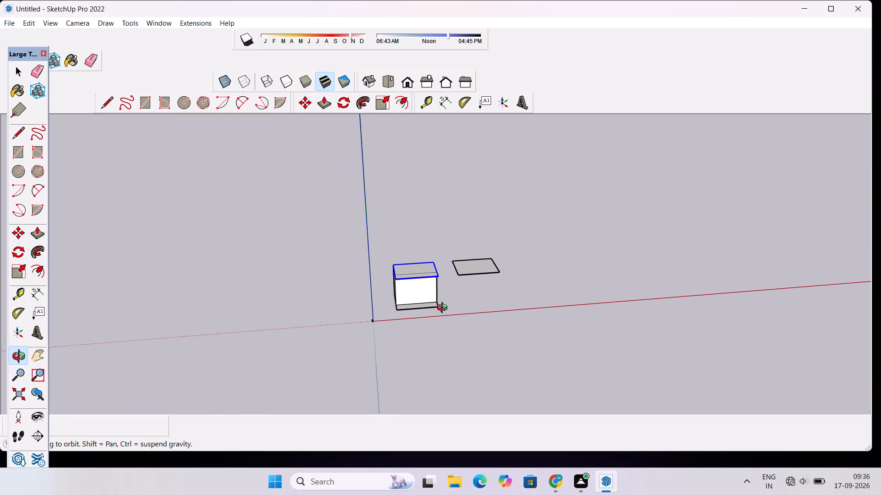
Examine the roofed block and the separate slab beside it from the front and above, comparing the two slabs.
left_click_drag(444, 309, 429, 295)
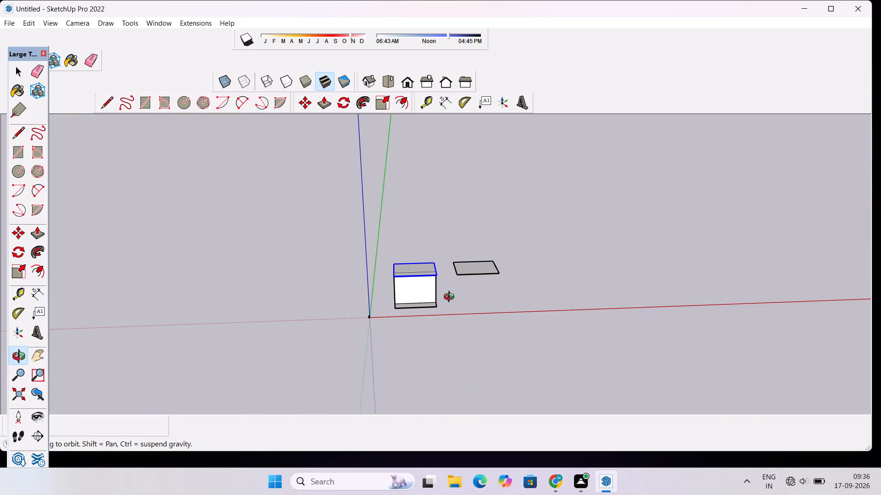
scroll(476, 297, "up", 4)
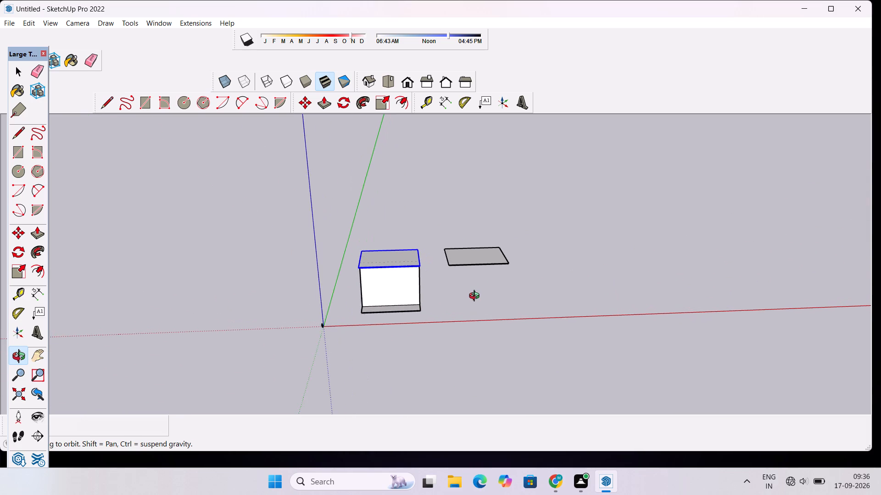
scroll(476, 297, "down", 6)
scroll(476, 297, "up", 4)
scroll(476, 297, "down", 5)
scroll(476, 297, "up", 5)
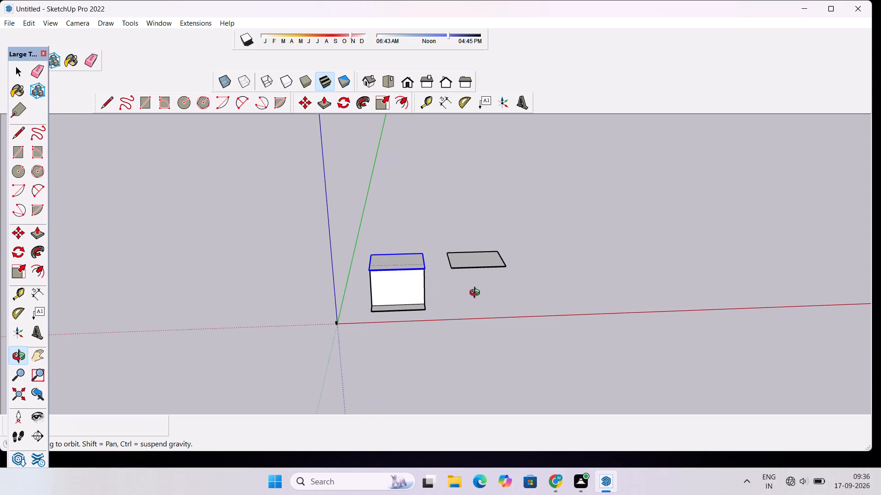
left_click_drag(528, 275, 475, 284)
scroll(452, 283, "up", 2)
left_click_drag(429, 299, 479, 301)
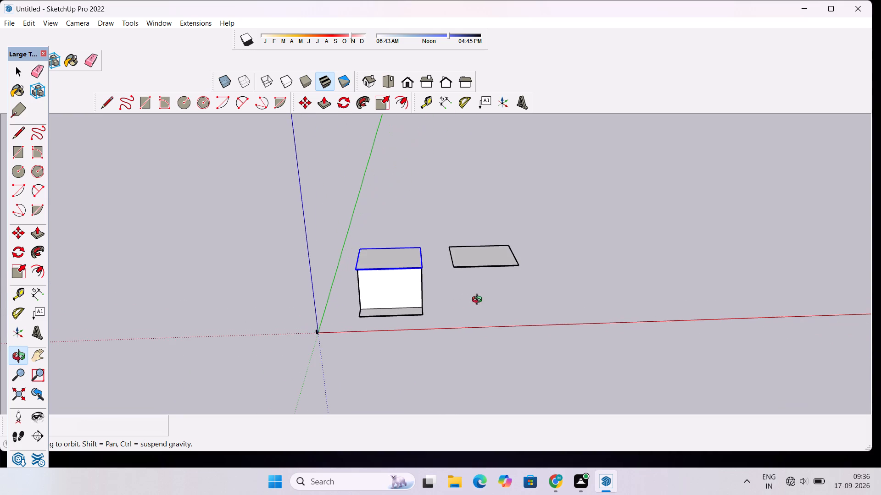
scroll(460, 312, "down", 4)
left_click_drag(454, 314, 581, 281)
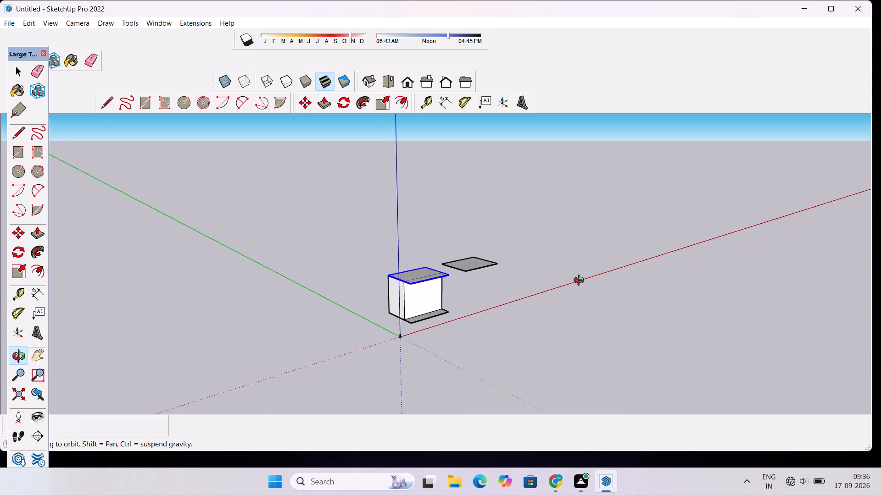
left_click_drag(581, 281, 468, 283)
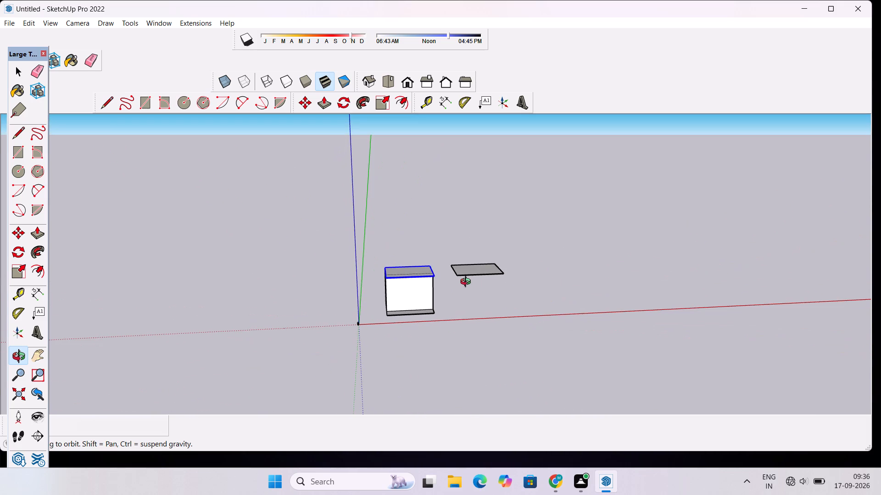
scroll(438, 302, "down", 4)
scroll(438, 302, "up", 3)
left_click_drag(459, 290, 428, 294, "shift")
scroll(428, 294, "up", 5)
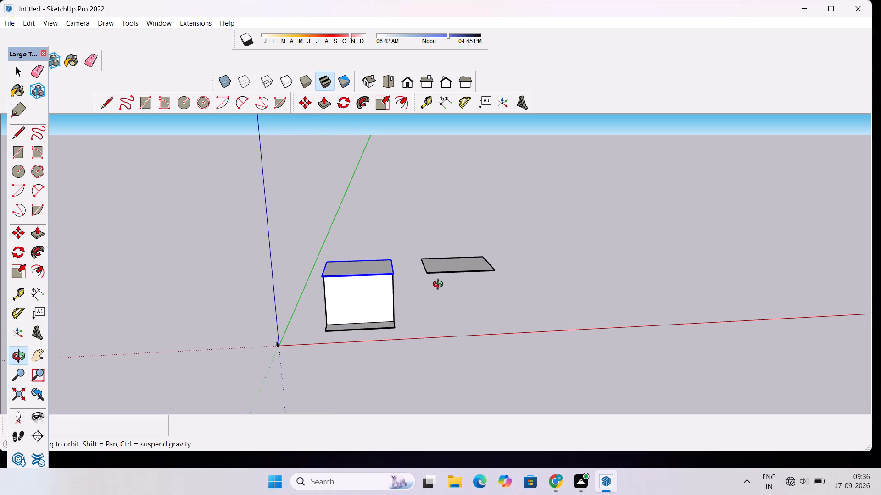
left_click_drag(498, 279, 450, 296)
scroll(450, 296, "up", 1)
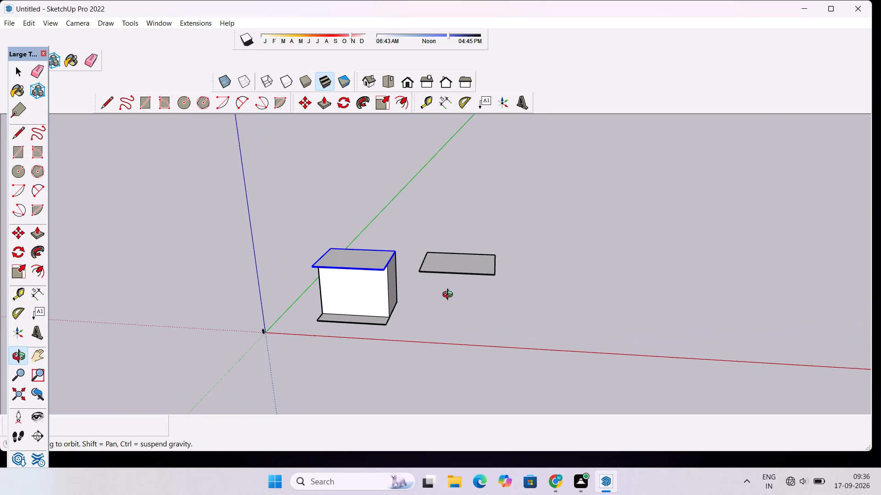
scroll(450, 296, "up", 3)
scroll(450, 296, "down", 4)
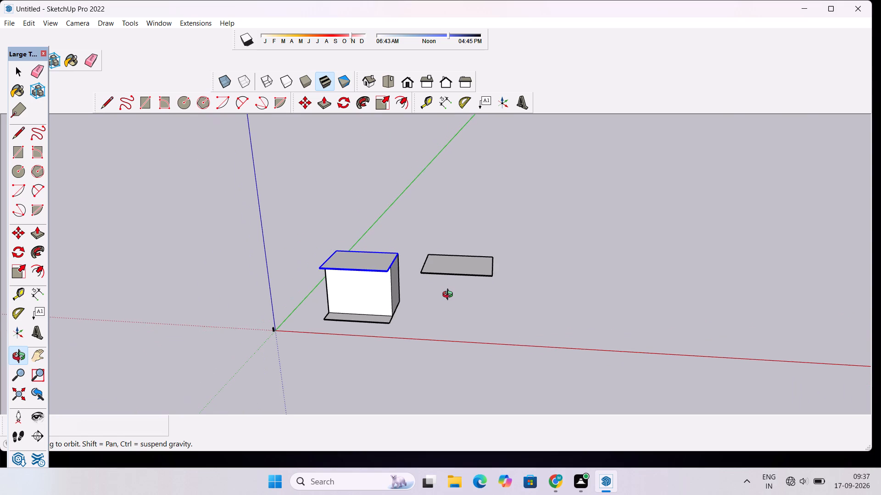
left_click_drag(466, 285, 441, 302)
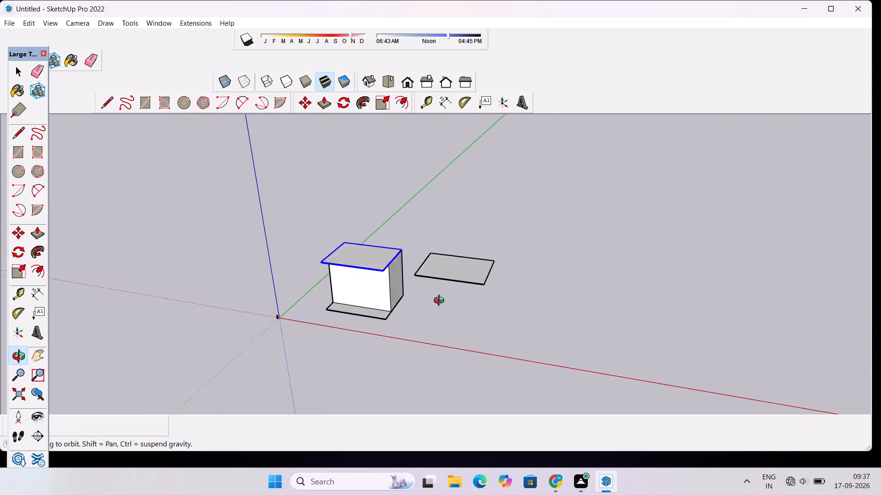
left_click_drag(441, 302, 504, 281)
scroll(452, 299, "up", 6)
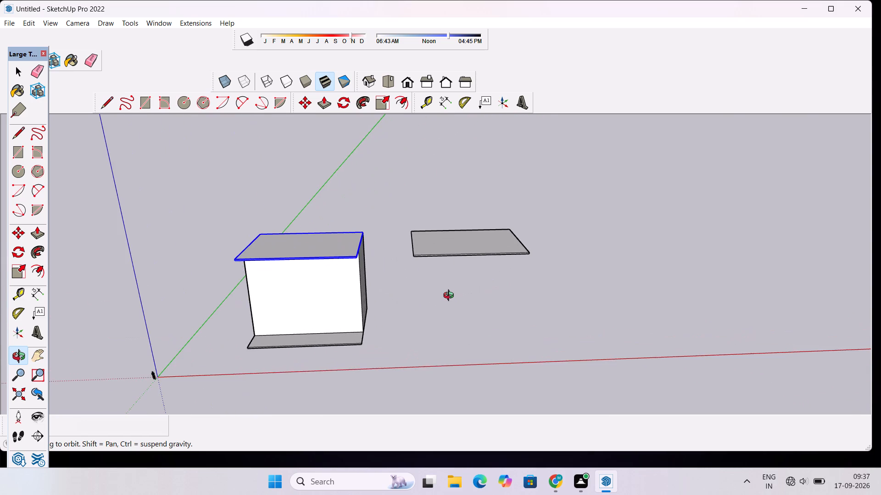
scroll(451, 296, "up", 8)
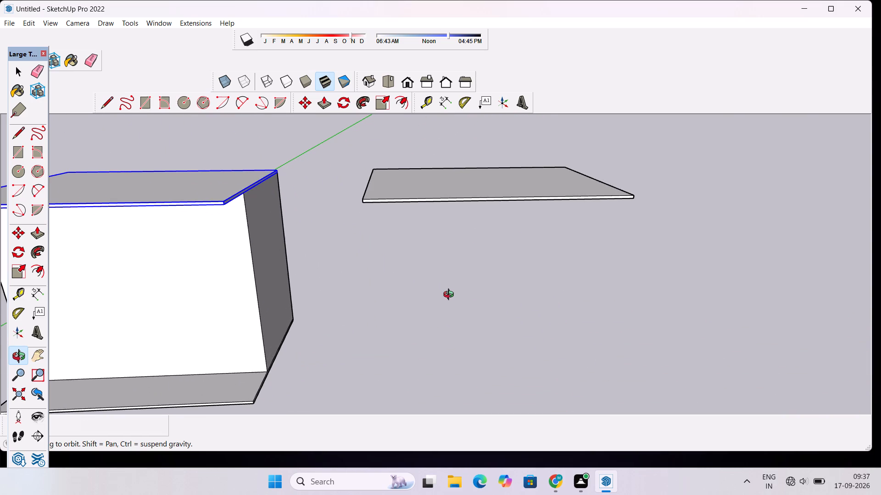
scroll(426, 327, "down", 10)
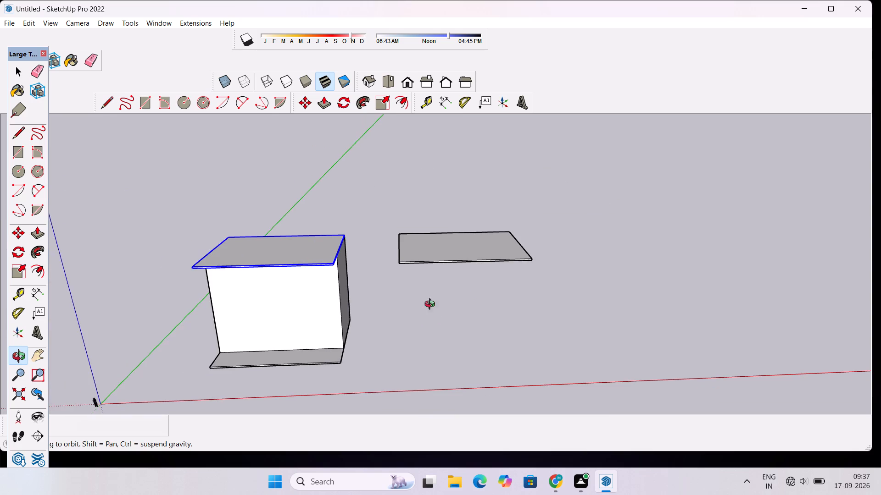
Inspect the roof slab's front overhang and its contact with the block's top edge, close up from eye level, below and slightly above.
left_click_drag(406, 307, 538, 270, "shift")
scroll(556, 264, "down", 5, "shift")
left_click_drag(556, 264, 555, 364)
scroll(496, 267, "up", 7)
left_click_drag(574, 315, 543, 170)
scroll(533, 196, "up", 5)
left_click_drag(540, 199, 558, 233, "shift")
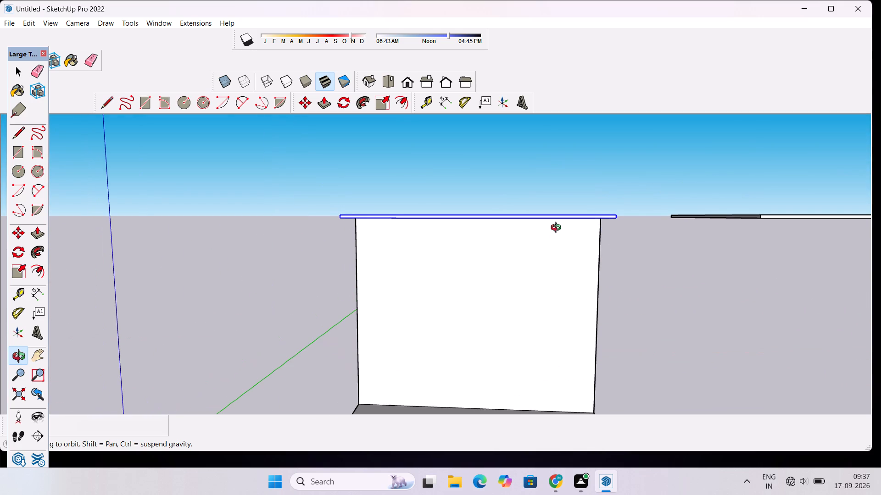
scroll(569, 240, "down", 2)
left_click_drag(573, 253, 578, 282)
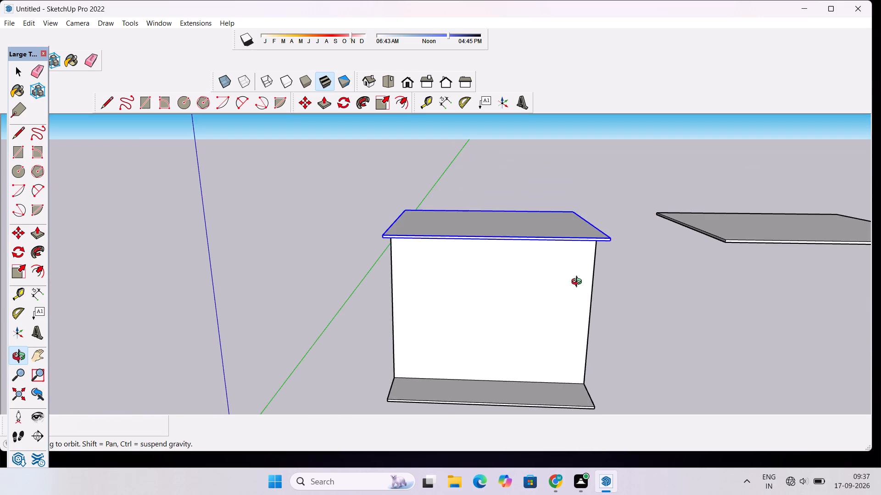
scroll(579, 283, "up", 3)
left_click_drag(575, 297, 582, 257)
scroll(582, 256, "down", 3)
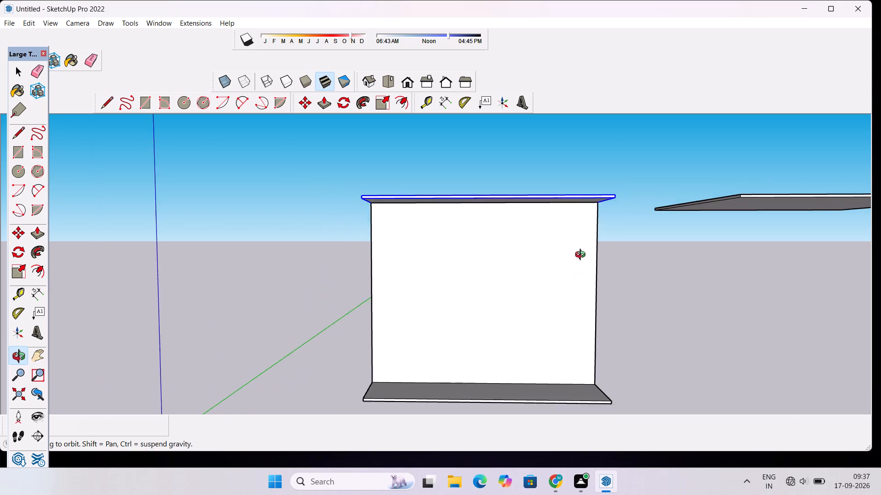
scroll(582, 256, "down", 2)
left_click_drag(582, 256, 591, 277, "shift")
scroll(593, 277, "up", 2)
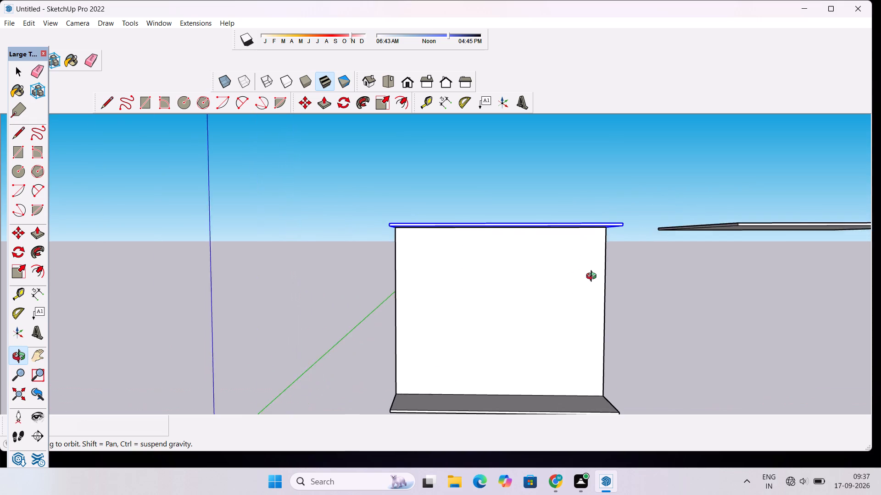
scroll(593, 277, "up", 2)
scroll(594, 269, "down", 2)
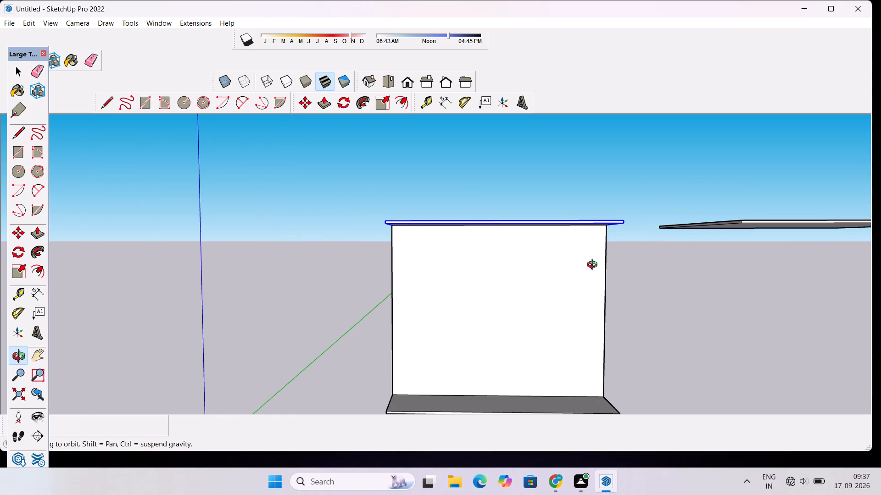
scroll(594, 266, "up", 2)
scroll(594, 266, "down", 5)
scroll(594, 266, "up", 6)
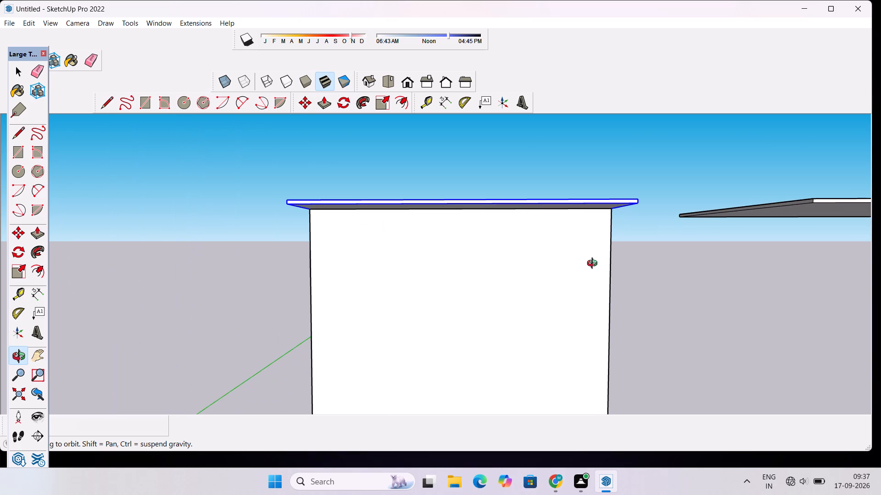
left_click_drag(595, 263, 702, 272)
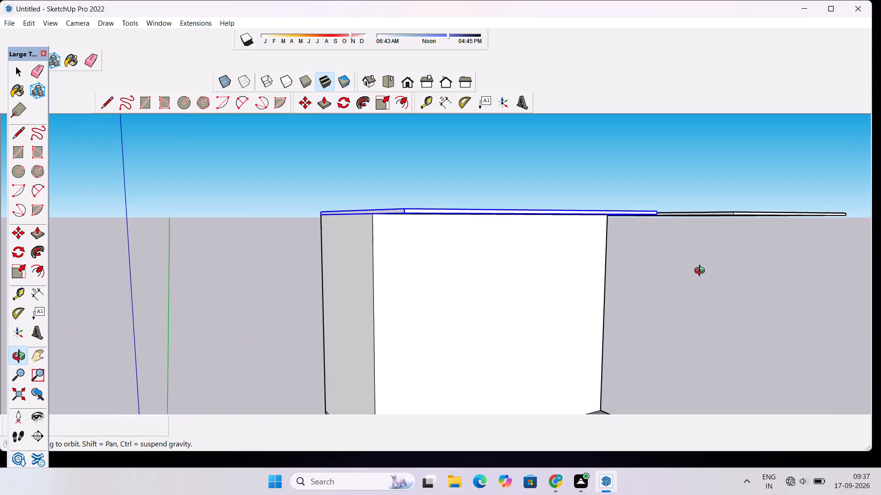
left_click_drag(702, 272, 599, 269)
scroll(598, 264, "down", 5)
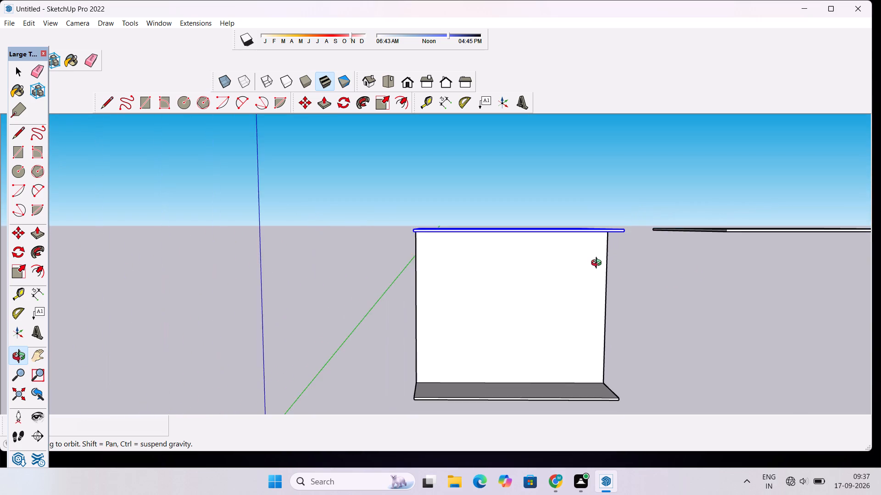
scroll(598, 264, "up", 6)
scroll(600, 256, "down", 3)
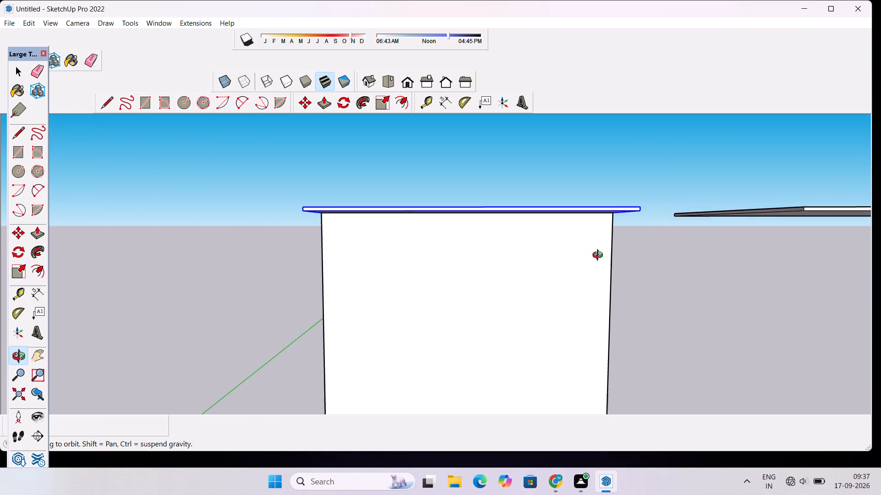
scroll(600, 256, "down", 1)
left_click_drag(601, 254, 603, 267)
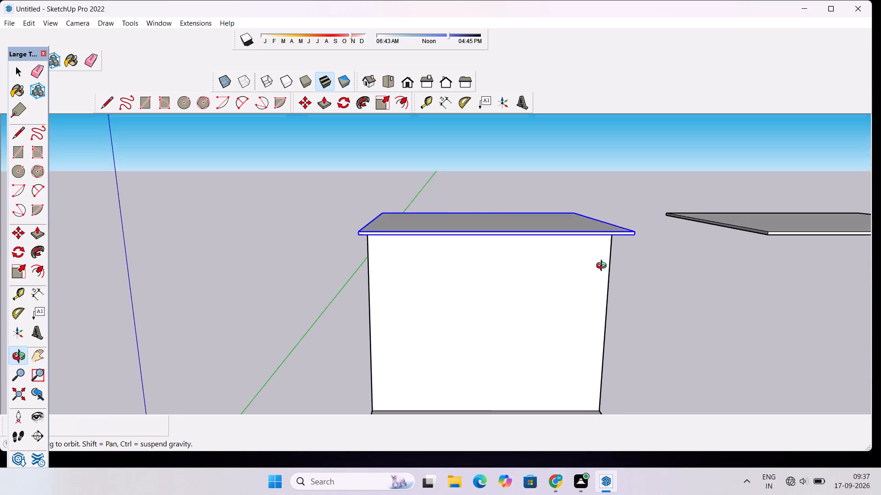
left_click_drag(603, 267, 603, 268)
scroll(610, 254, "up", 5)
scroll(610, 254, "down", 1)
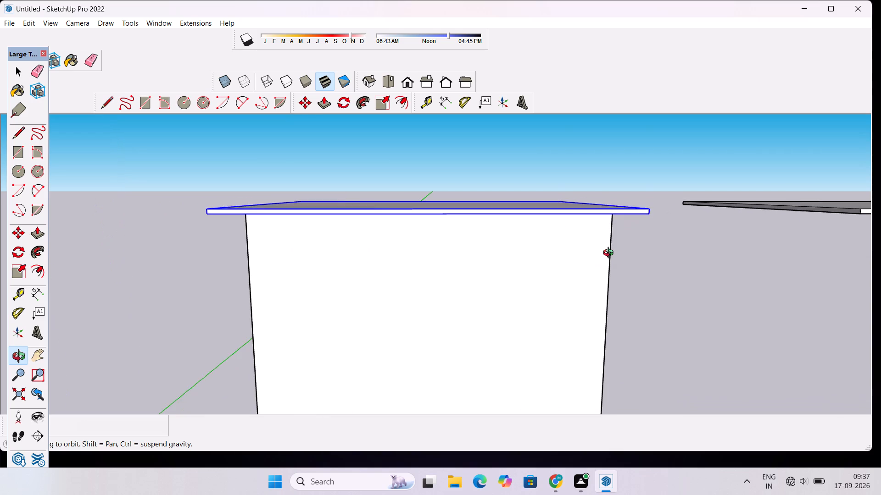
scroll(610, 254, "down", 8)
Examine the whole roofed block from its front and both sides, comparing the roof's overhang with the base slab's front projection.
left_click_drag(622, 246, 602, 272)
scroll(602, 272, "down", 1)
left_click_drag(589, 275, 668, 256)
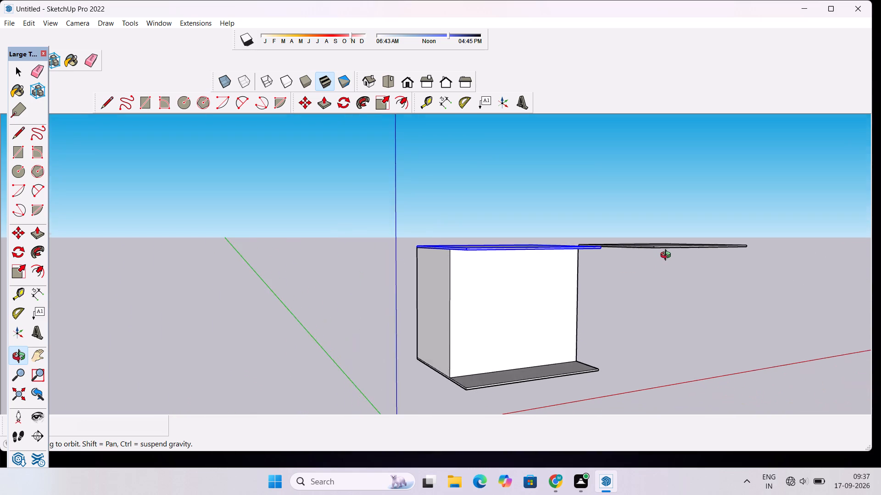
left_click_drag(668, 256, 580, 281)
scroll(576, 279, "down", 2)
left_click_drag(588, 271, 583, 273)
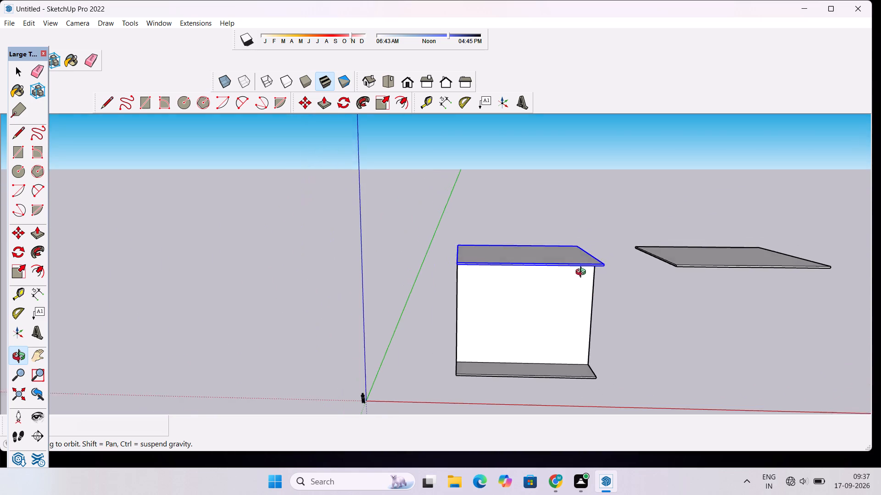
left_click_drag(583, 273, 563, 270)
scroll(552, 254, "up", 2)
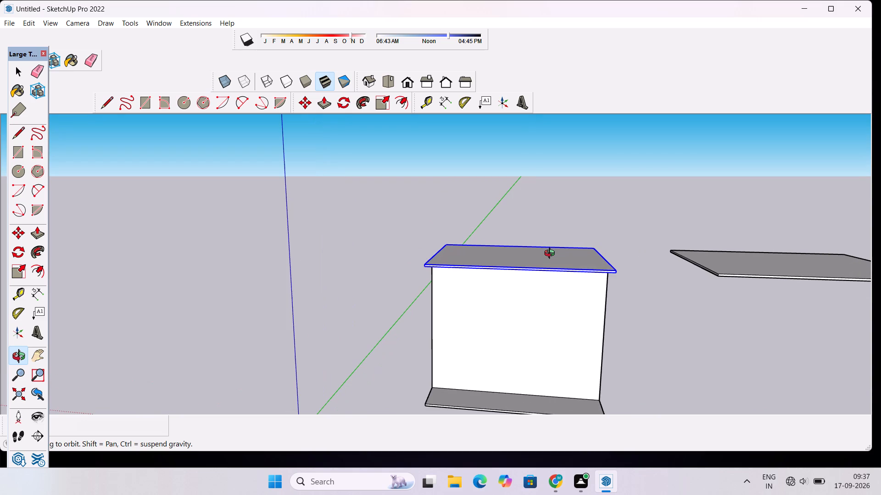
scroll(552, 254, "down", 4)
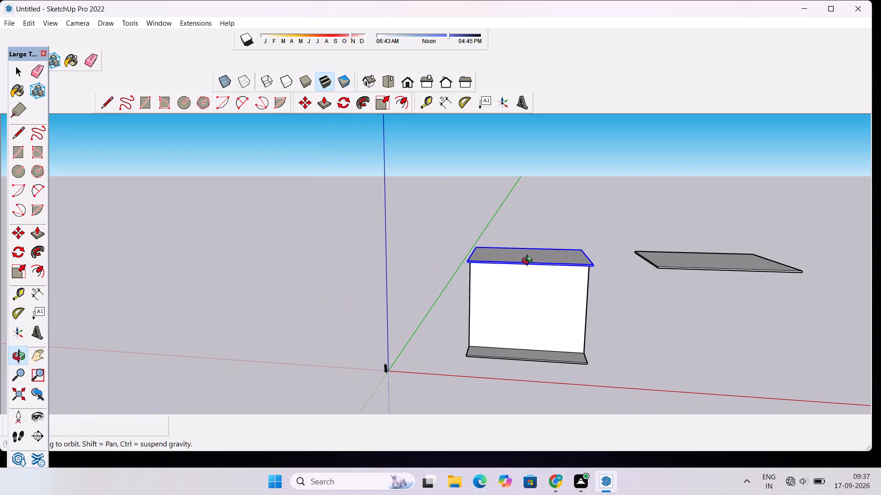
left_click_drag(529, 262, 601, 238)
scroll(601, 238, "up", 2)
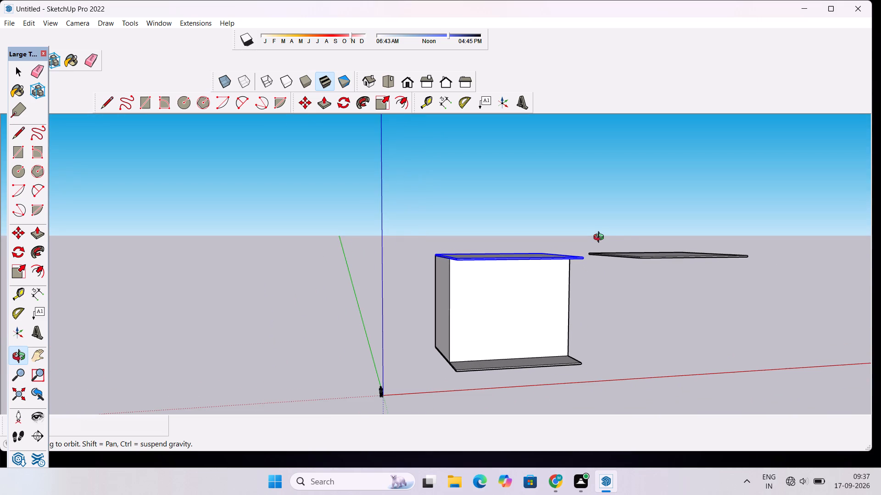
left_click_drag(640, 241, 558, 245)
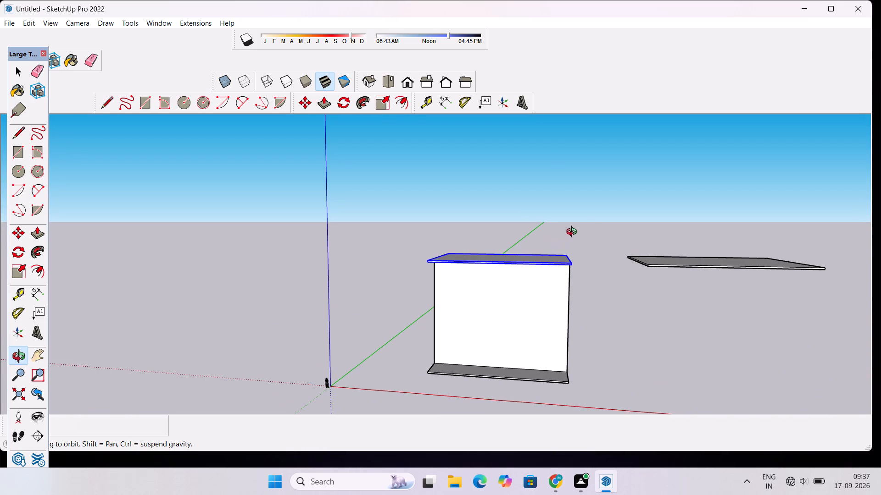
left_click_drag(590, 240, 569, 249)
scroll(565, 249, "down", 4)
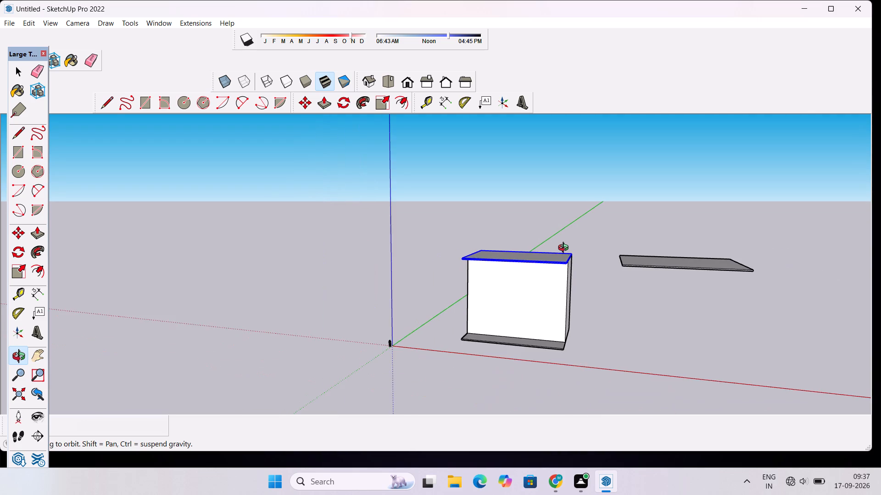
scroll(565, 249, "down", 1)
left_click_drag(566, 245, 585, 276)
scroll(587, 269, "down", 2)
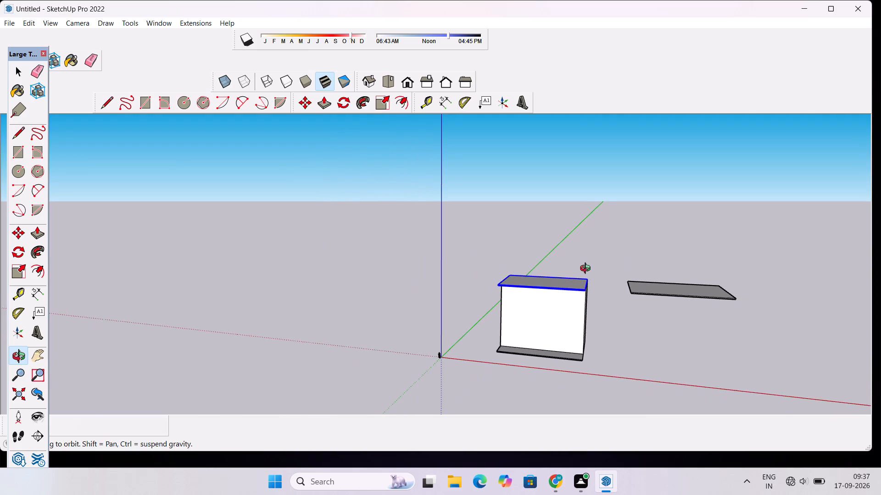
scroll(575, 275, "up", 3)
left_click_drag(556, 283, 578, 279)
scroll(578, 279, "up", 4)
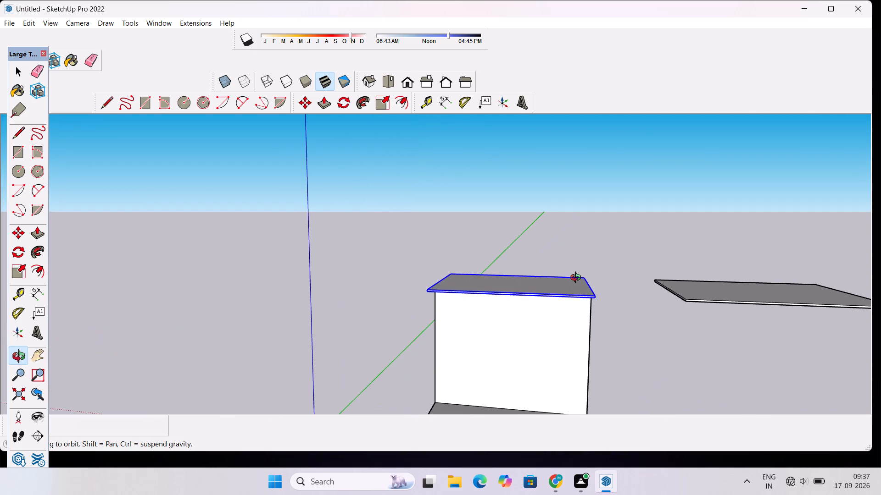
scroll(578, 279, "down", 2)
left_click_drag(637, 286, 546, 260)
scroll(546, 260, "down", 2)
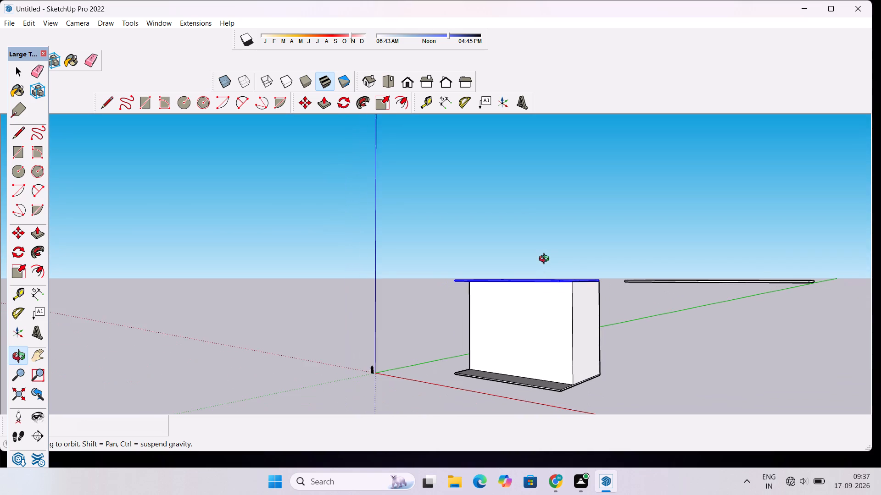
scroll(546, 260, "down", 1)
left_click_drag(547, 258, 548, 265)
scroll(550, 266, "down", 2)
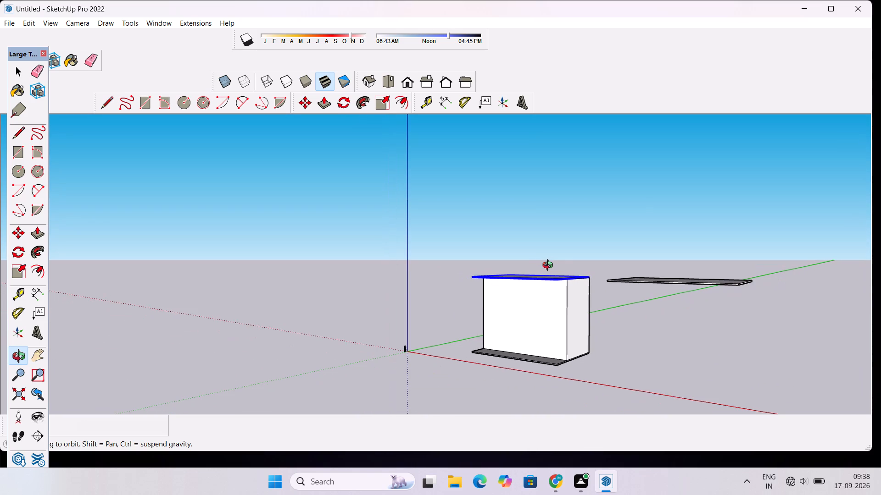
Examine the roofed block and the separate slab from the front corner at a low angle and from above the front.
left_click_drag(553, 265, 556, 282)
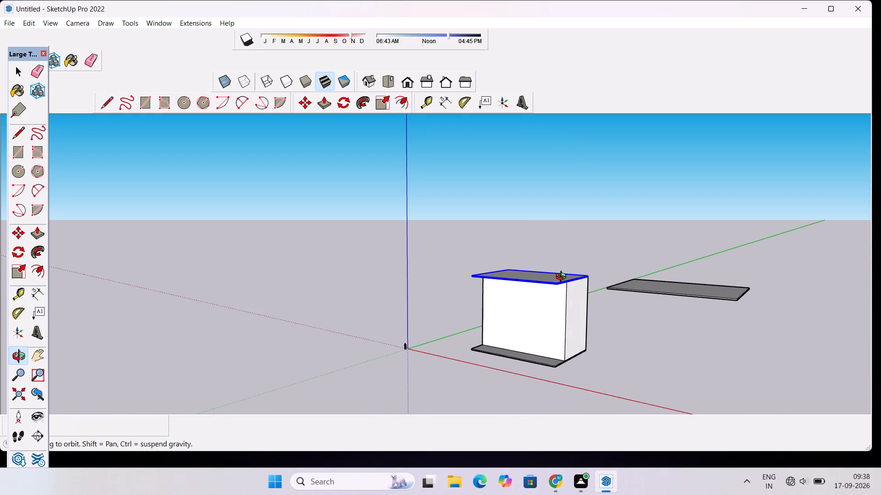
scroll(563, 278, "up", 3)
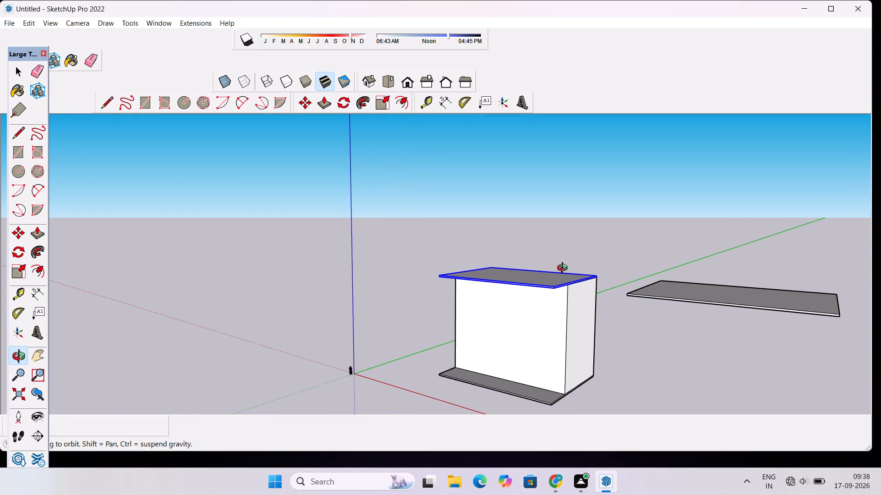
scroll(564, 268, "down", 2)
left_click_drag(566, 264, 564, 276)
scroll(577, 241, "down", 1)
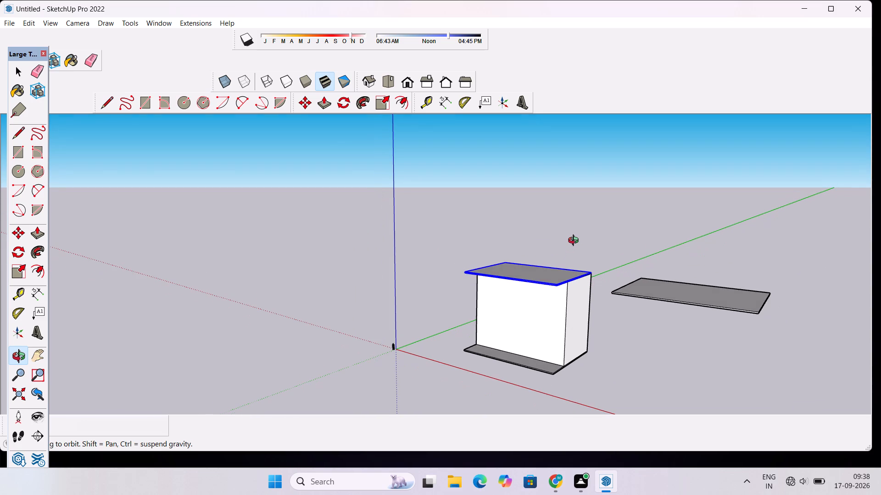
scroll(575, 242, "up", 1)
scroll(575, 242, "down", 2)
scroll(575, 242, "up", 1)
scroll(575, 242, "down", 2)
scroll(575, 242, "up", 4)
left_click_drag(543, 259, 656, 305)
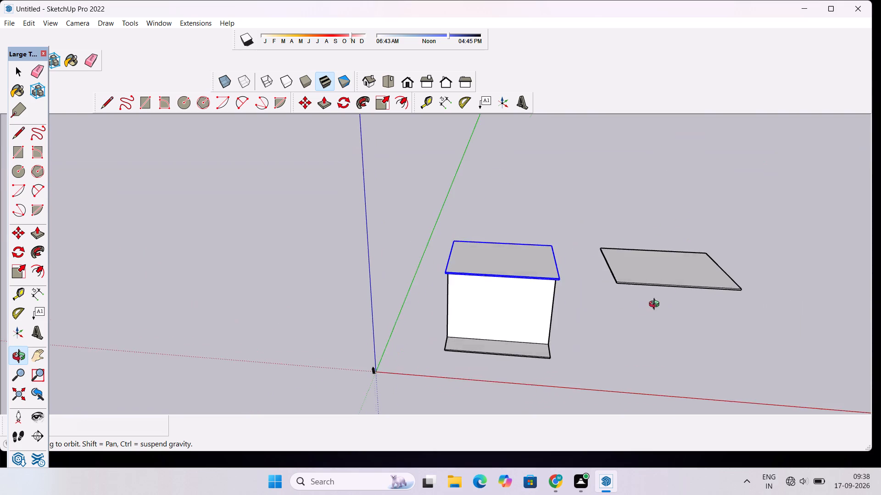
left_click_drag(656, 305, 658, 302)
scroll(656, 273, "down", 8)
left_click_drag(590, 275, 552, 265)
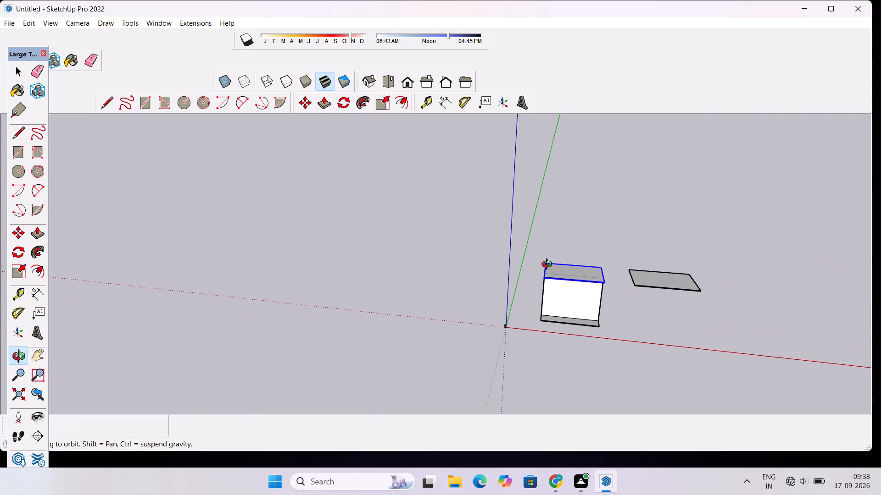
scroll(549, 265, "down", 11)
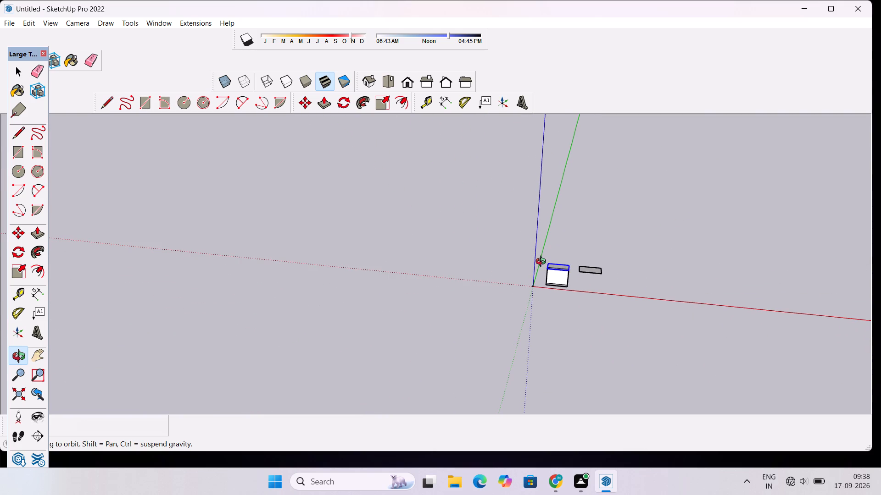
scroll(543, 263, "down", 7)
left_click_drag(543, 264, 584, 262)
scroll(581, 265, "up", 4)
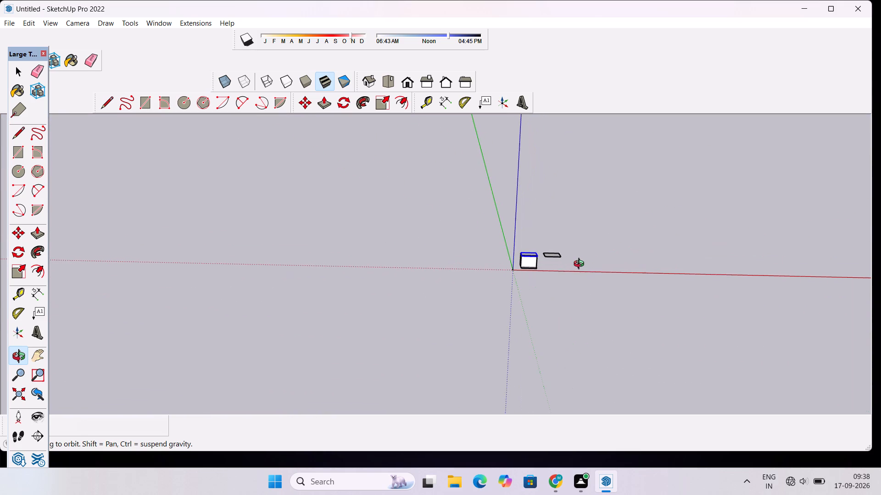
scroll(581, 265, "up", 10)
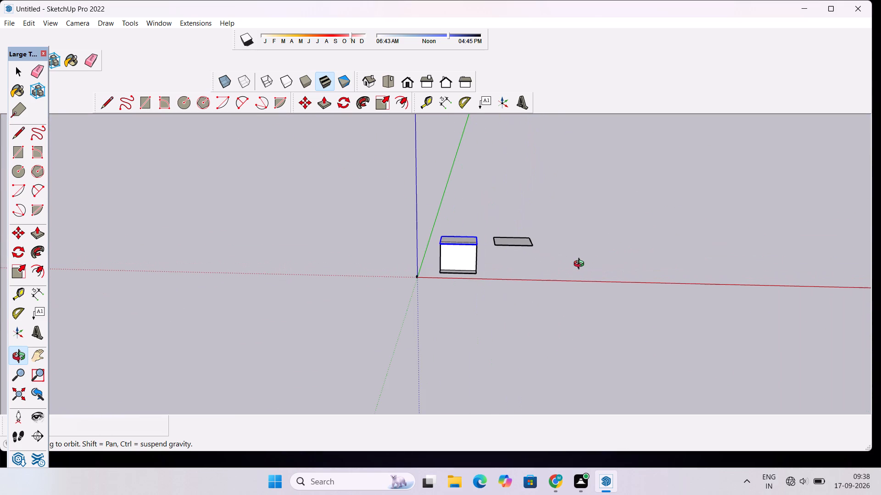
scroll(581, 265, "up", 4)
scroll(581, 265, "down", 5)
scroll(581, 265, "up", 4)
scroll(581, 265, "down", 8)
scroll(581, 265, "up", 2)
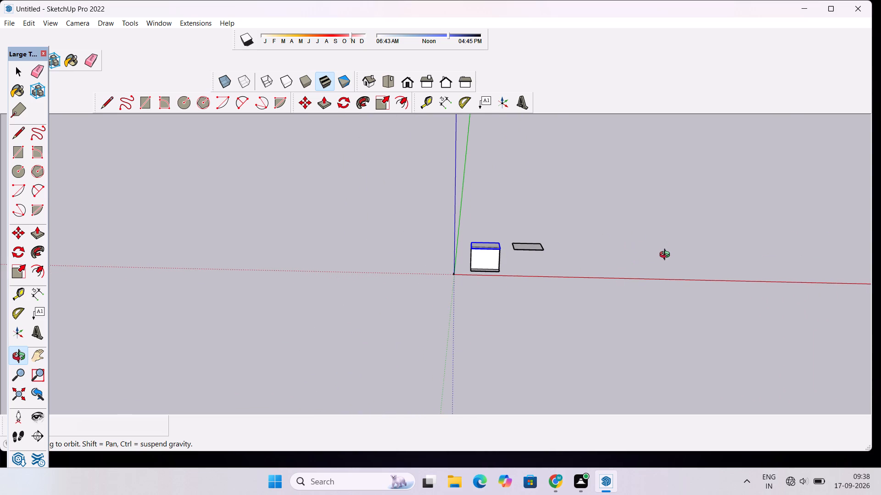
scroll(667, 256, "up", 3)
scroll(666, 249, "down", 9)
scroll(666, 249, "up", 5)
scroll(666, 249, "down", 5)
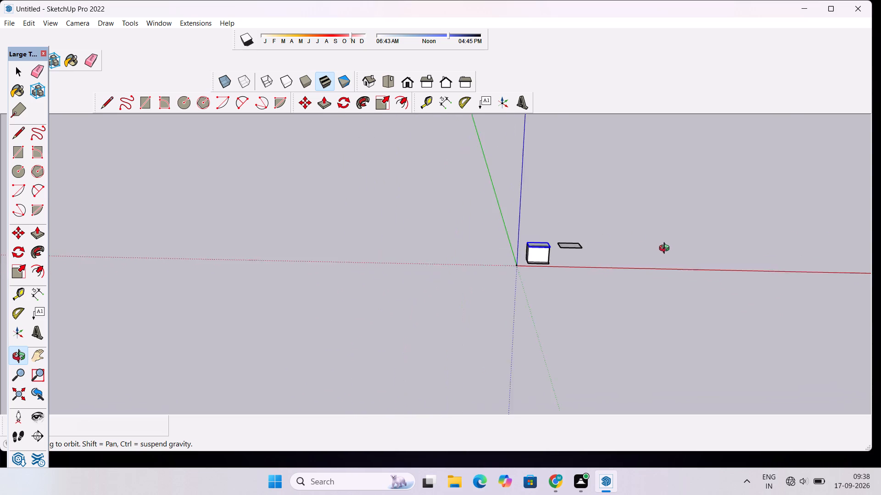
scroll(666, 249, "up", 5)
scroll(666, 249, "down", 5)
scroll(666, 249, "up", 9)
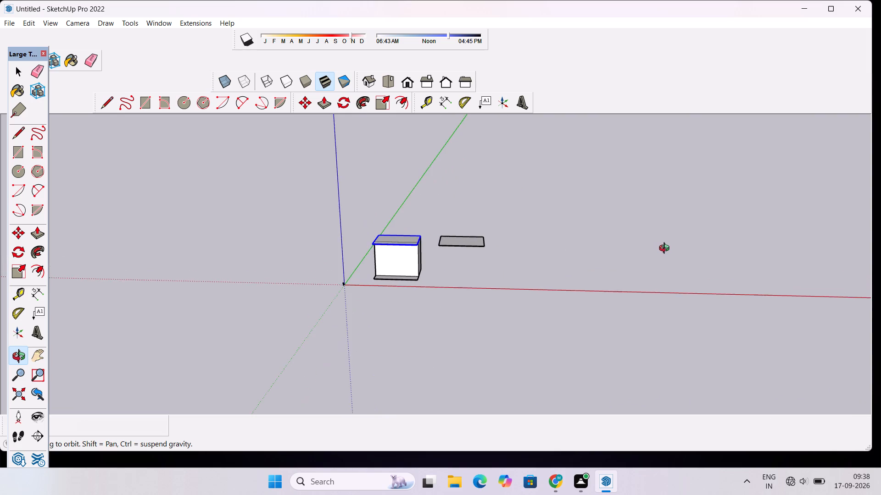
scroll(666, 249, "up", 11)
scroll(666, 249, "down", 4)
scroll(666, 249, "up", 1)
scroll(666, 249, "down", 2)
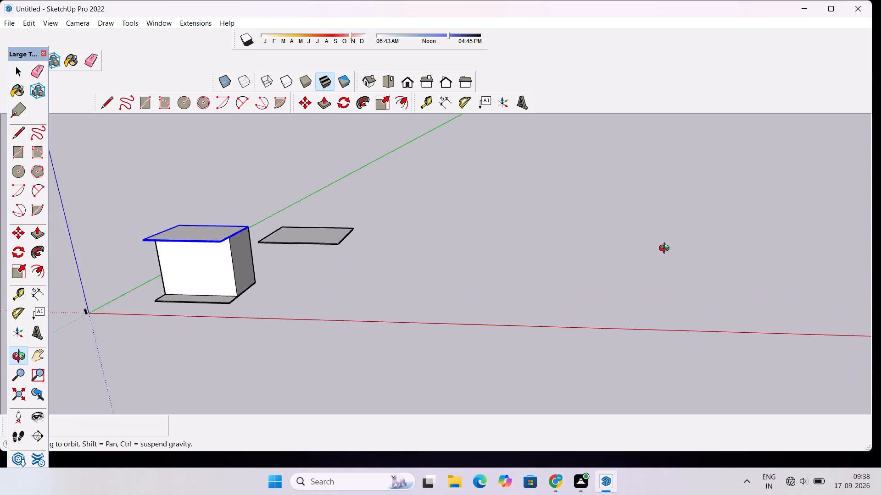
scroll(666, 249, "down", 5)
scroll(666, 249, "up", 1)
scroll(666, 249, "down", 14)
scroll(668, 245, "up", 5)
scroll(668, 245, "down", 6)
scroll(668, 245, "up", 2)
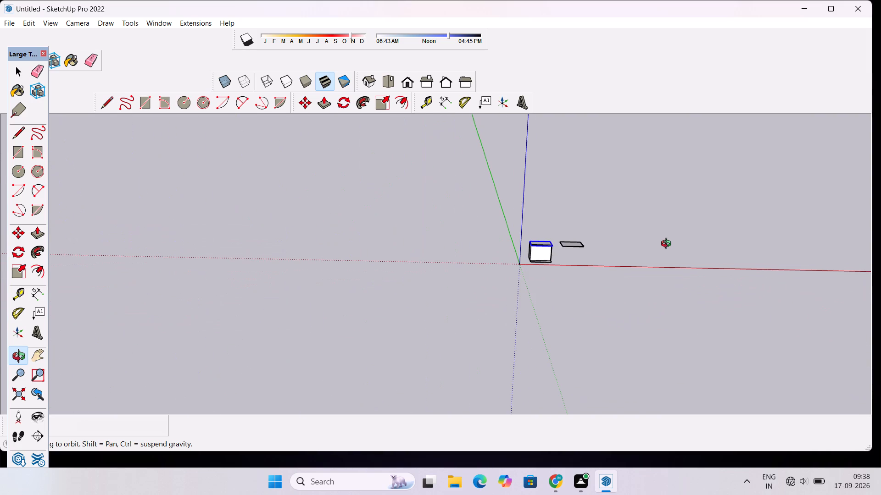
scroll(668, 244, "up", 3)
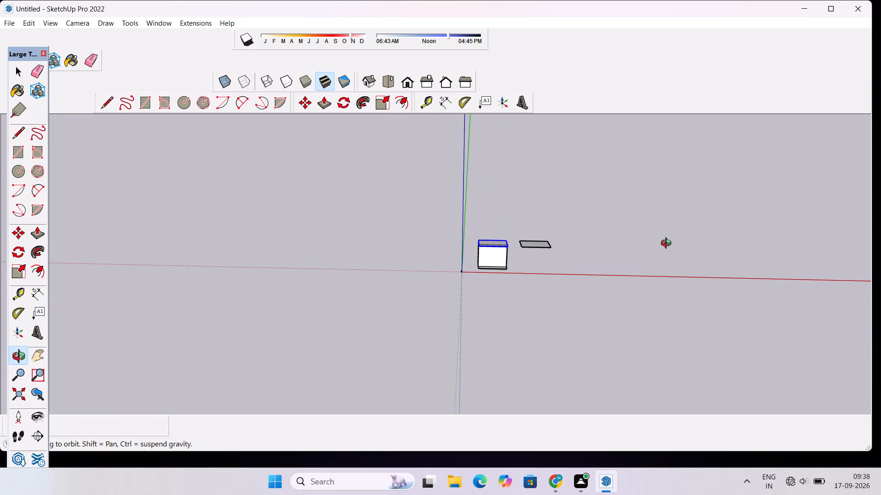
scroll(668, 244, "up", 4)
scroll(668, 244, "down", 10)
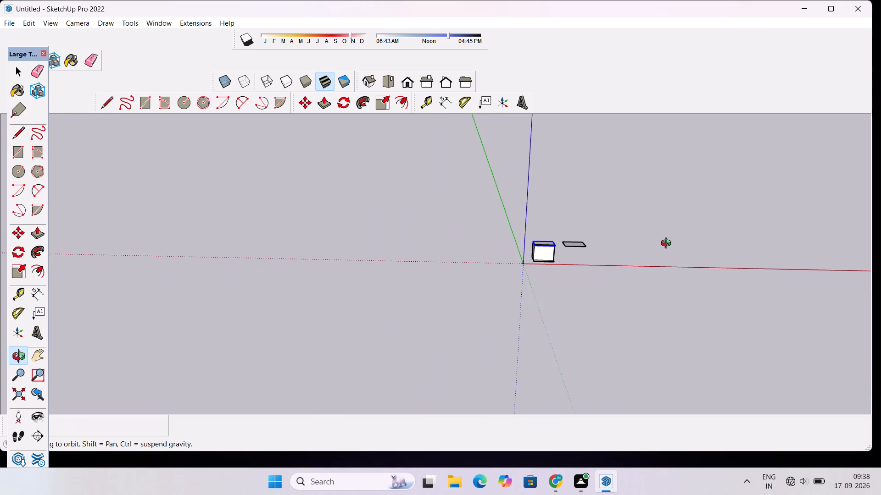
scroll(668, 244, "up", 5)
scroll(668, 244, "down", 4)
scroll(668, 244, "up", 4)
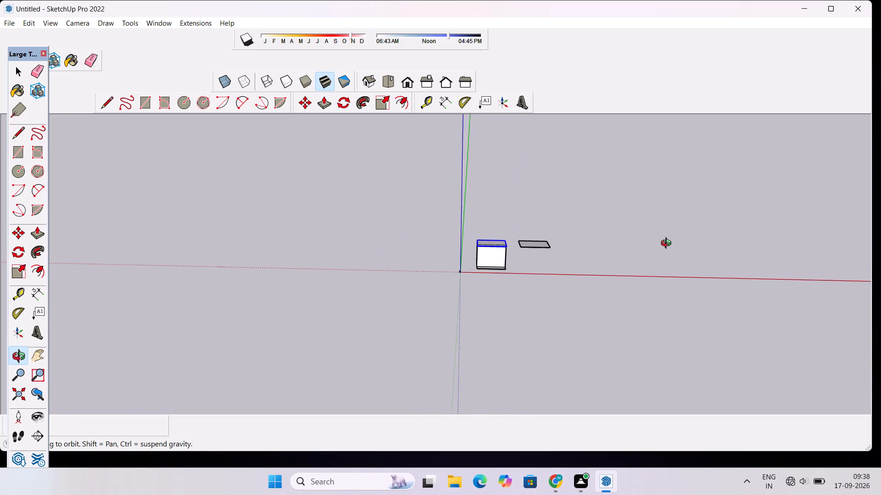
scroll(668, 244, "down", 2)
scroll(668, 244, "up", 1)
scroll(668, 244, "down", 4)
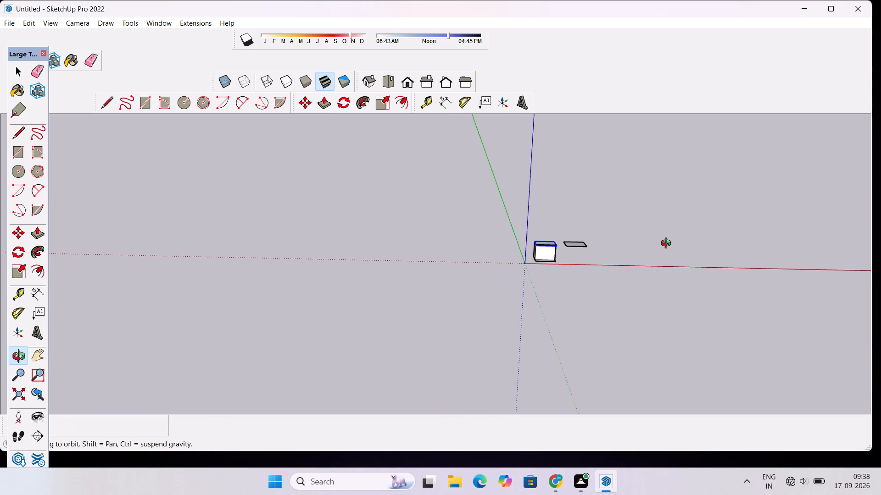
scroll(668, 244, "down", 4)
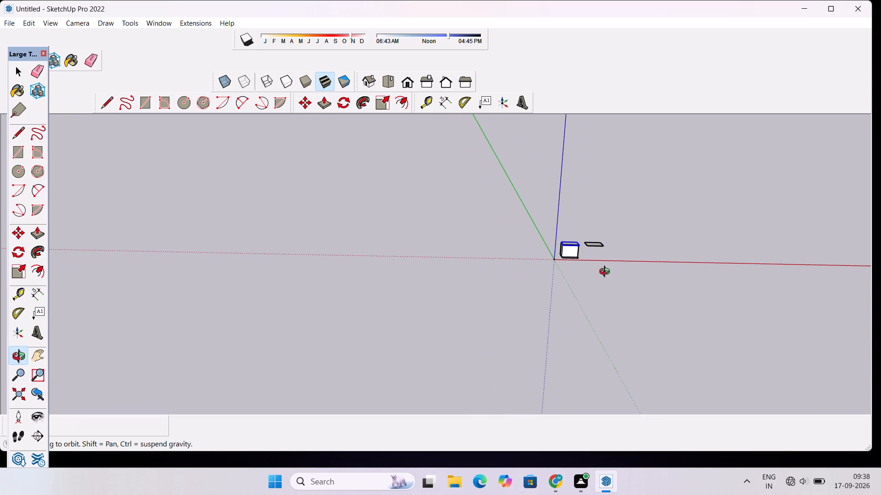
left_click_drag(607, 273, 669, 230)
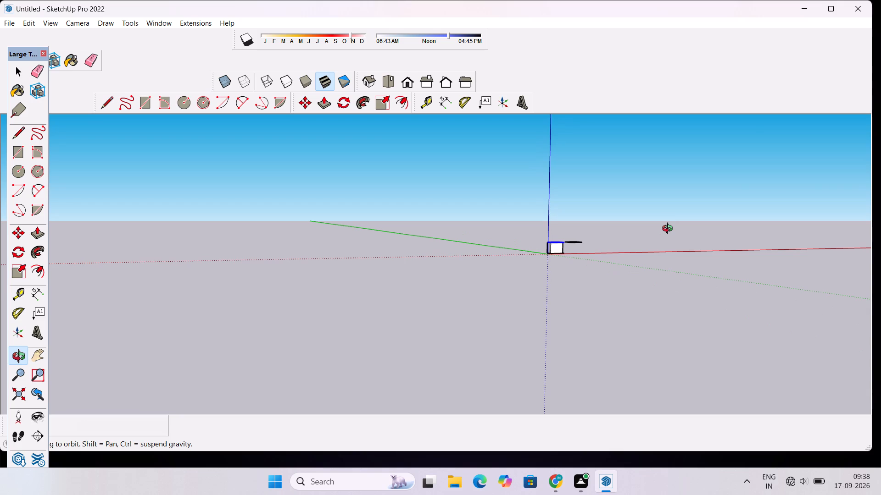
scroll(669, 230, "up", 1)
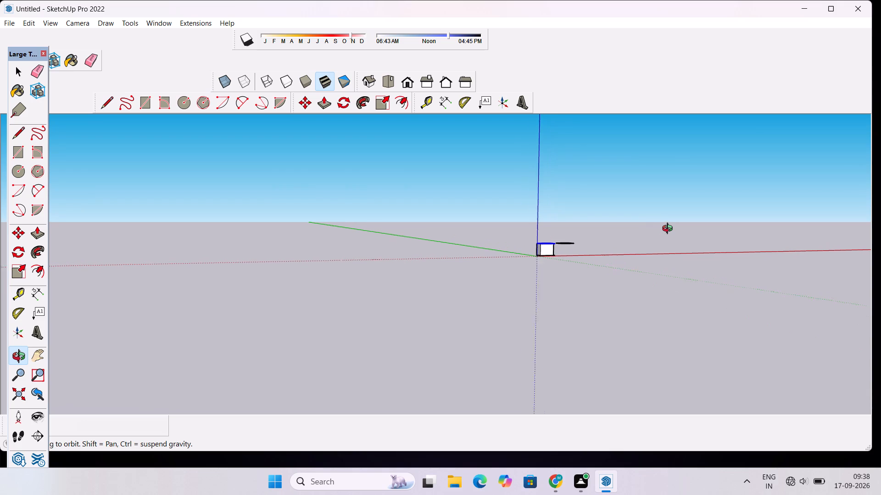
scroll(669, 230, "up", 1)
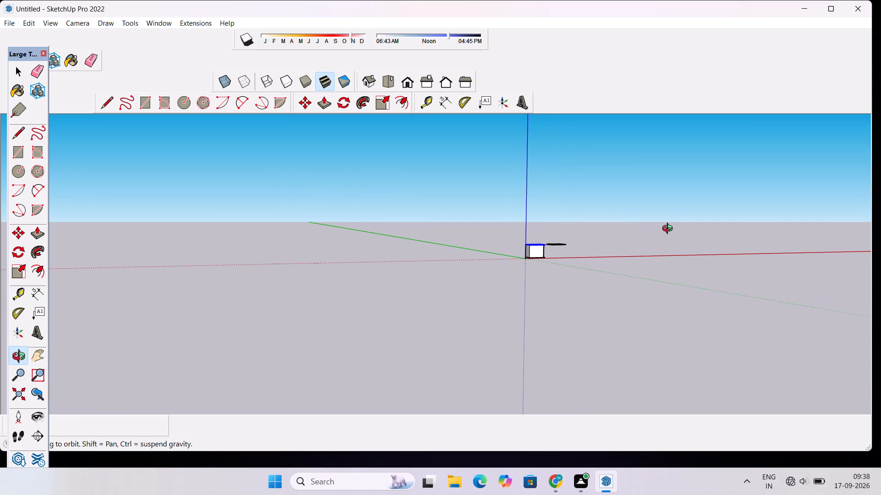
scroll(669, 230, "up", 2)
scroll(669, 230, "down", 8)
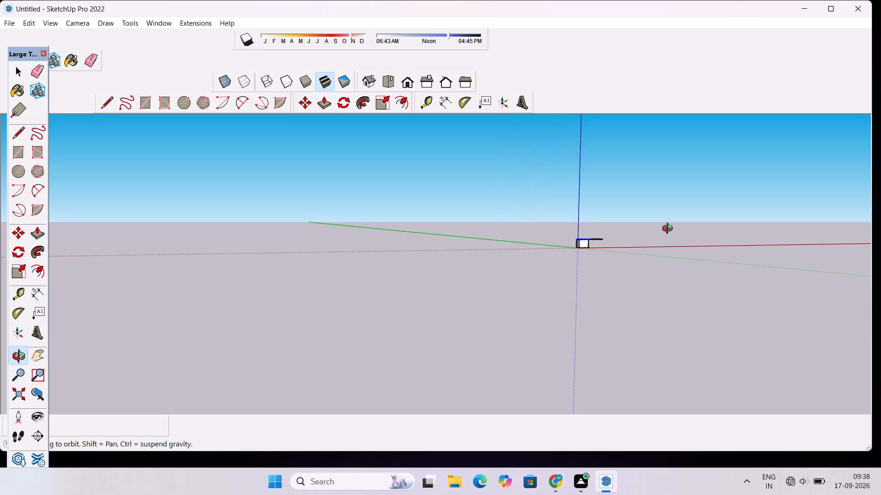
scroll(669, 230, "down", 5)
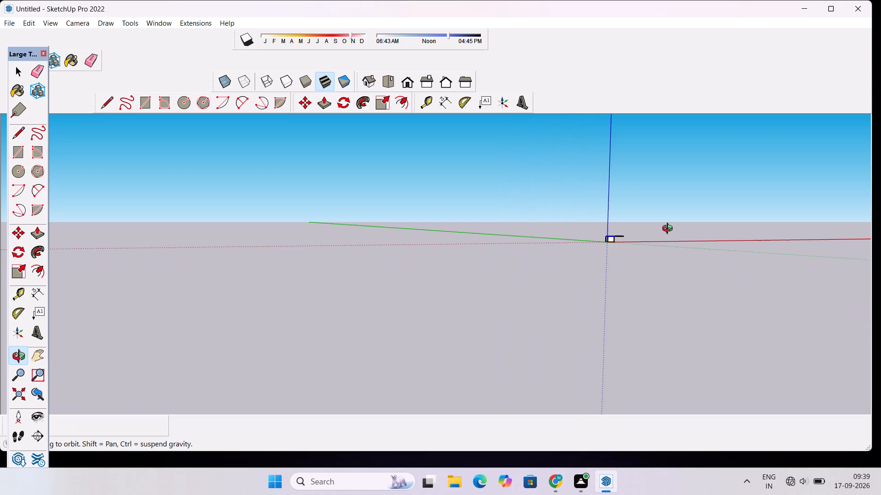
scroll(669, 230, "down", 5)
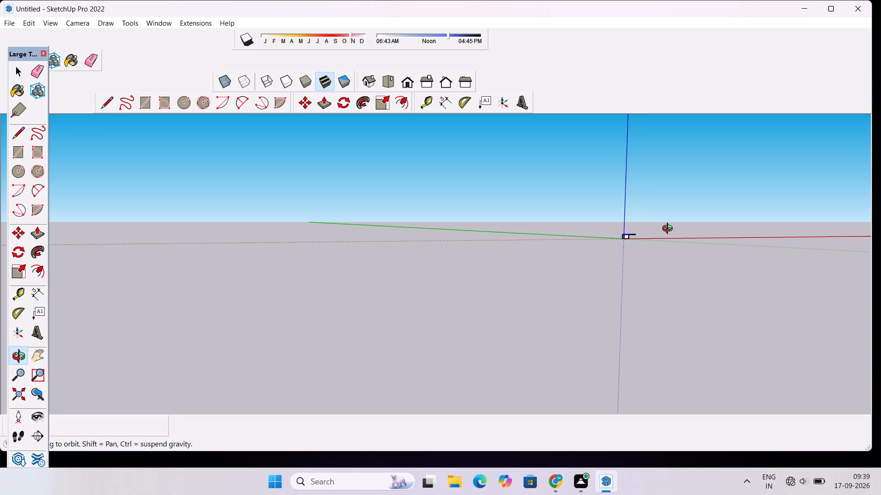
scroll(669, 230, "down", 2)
Examine the roofed block and the separate slab from the front, comparing high overhead views with a lower view.
left_click_drag(630, 250, 646, 287)
scroll(675, 248, "down", 7)
left_click_drag(678, 246, 550, 262, "shift")
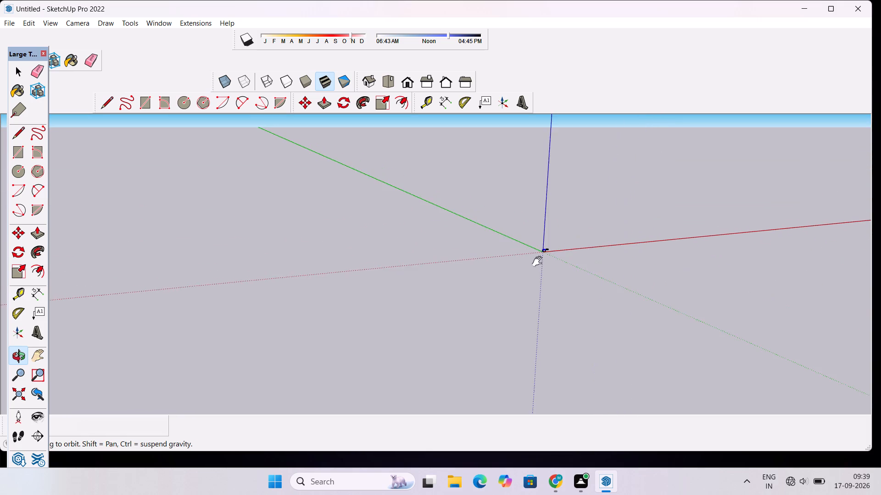
scroll(539, 261, "down", 5)
left_click_drag(588, 253, 566, 328)
scroll(629, 235, "up", 12)
left_click_drag(662, 298, 594, 295)
scroll(590, 256, "down", 5)
scroll(445, 302, "up", 6)
scroll(391, 298, "up", 7)
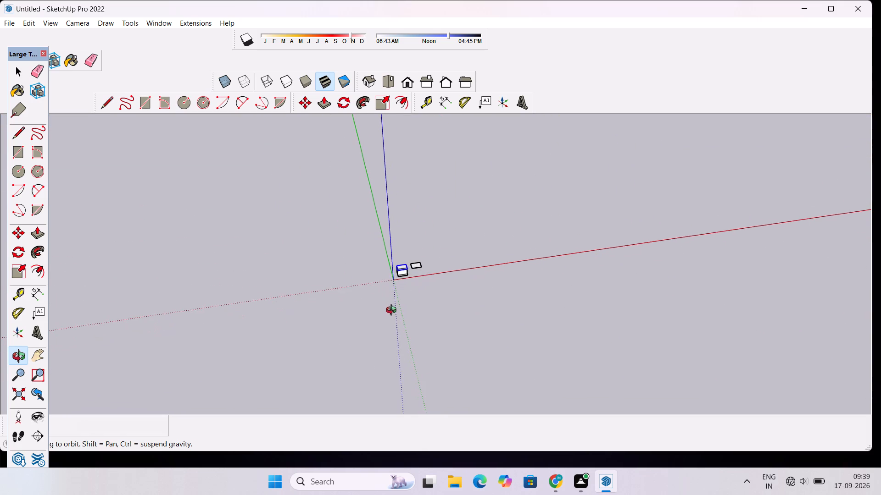
scroll(393, 311, "up", 18)
scroll(424, 299, "down", 5)
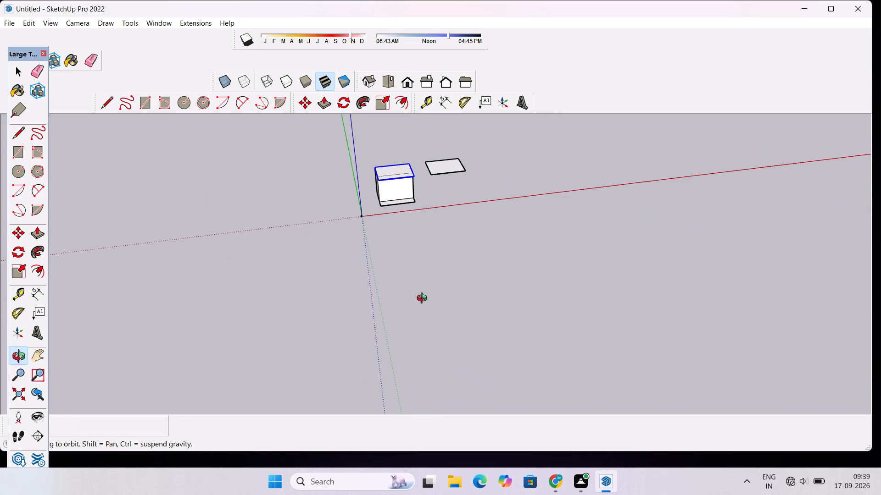
left_click_drag(463, 297, 435, 299)
scroll(435, 294, "down", 4)
left_click_drag(440, 284, 435, 323, "shift")
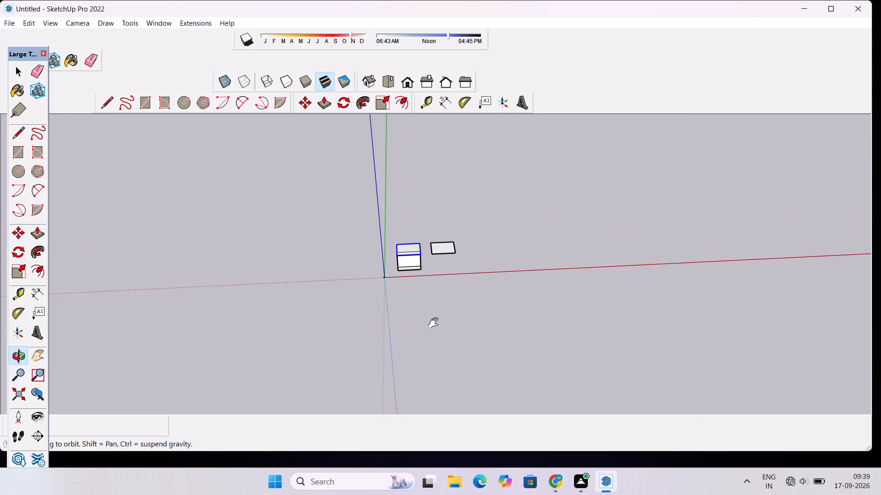
left_click_drag(435, 323, 435, 324, "shift")
scroll(438, 315, "down", 4)
scroll(435, 278, "up", 13)
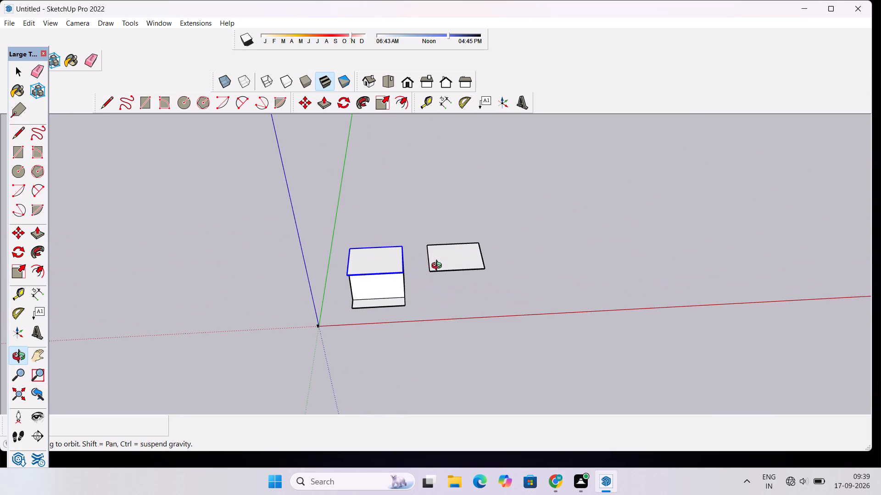
scroll(422, 228, "down", 3)
left_click_drag(362, 334, 370, 302)
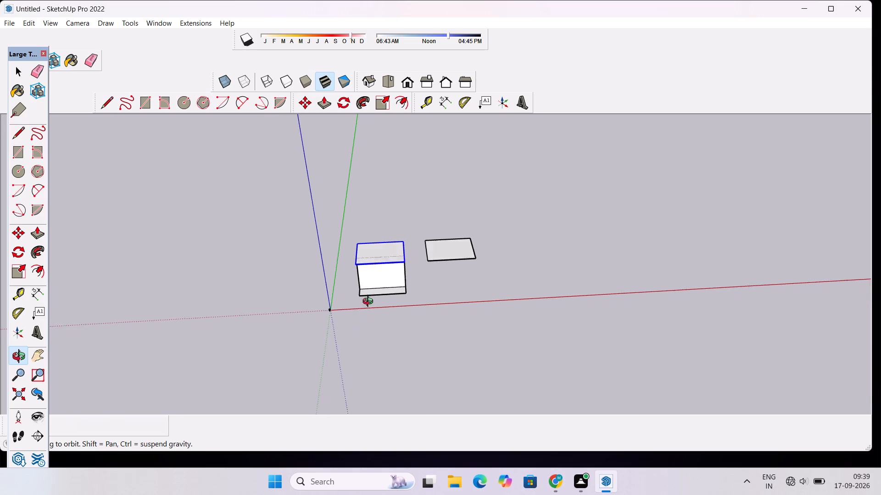
left_click_drag(370, 302, 381, 253)
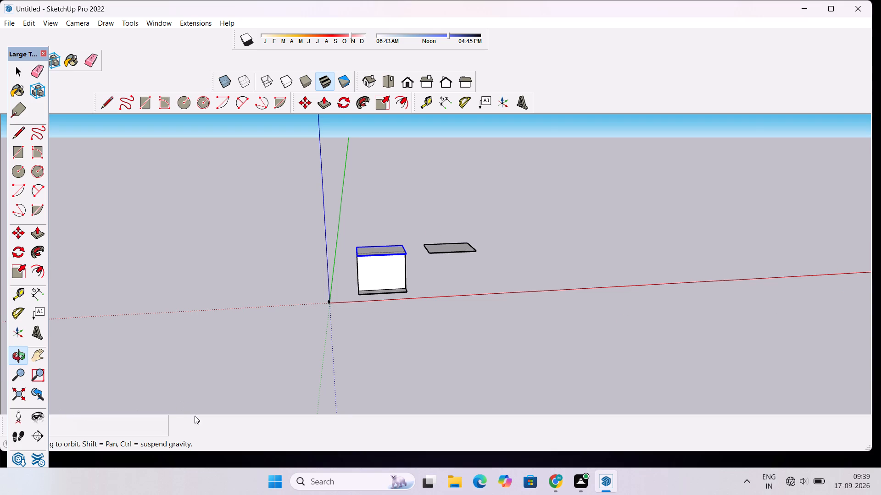
scroll(440, 468, "up", 2)
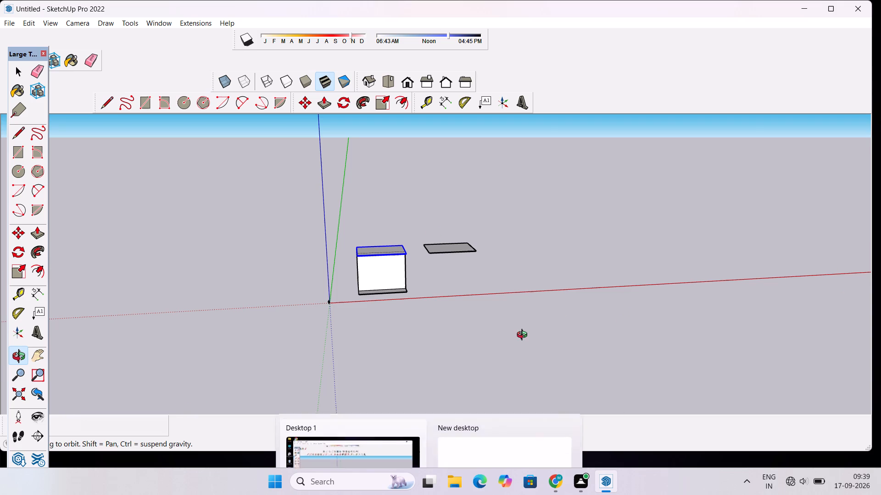
left_click_drag(468, 284, 463, 348)
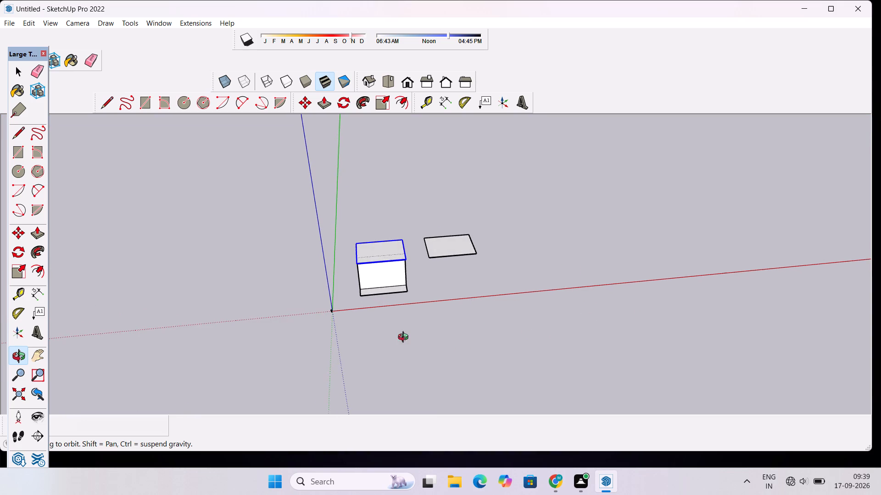
scroll(359, 331, "up", 5)
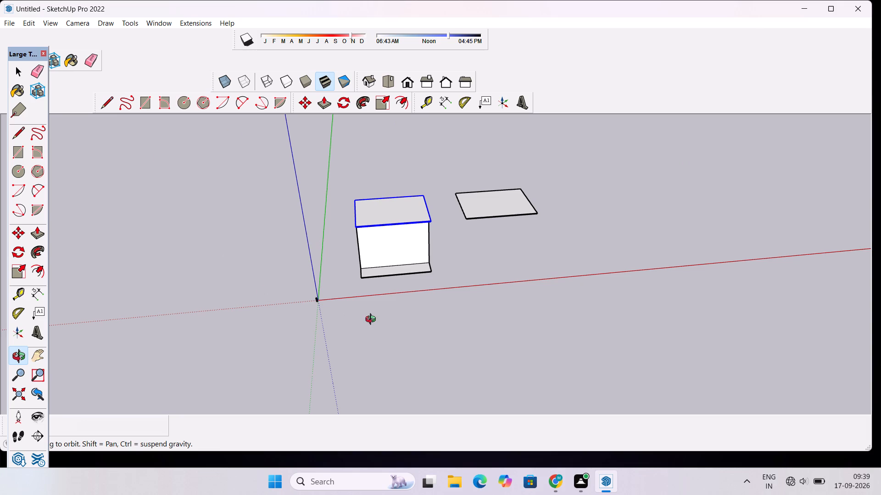
Examine the roofed block and the separate slab from the front, both front corners and high above.
scroll(400, 309, "up", 5)
left_click_drag(473, 368, 390, 318)
scroll(379, 299, "up", 3)
scroll(379, 299, "down", 5)
left_click_drag(372, 300, 418, 319)
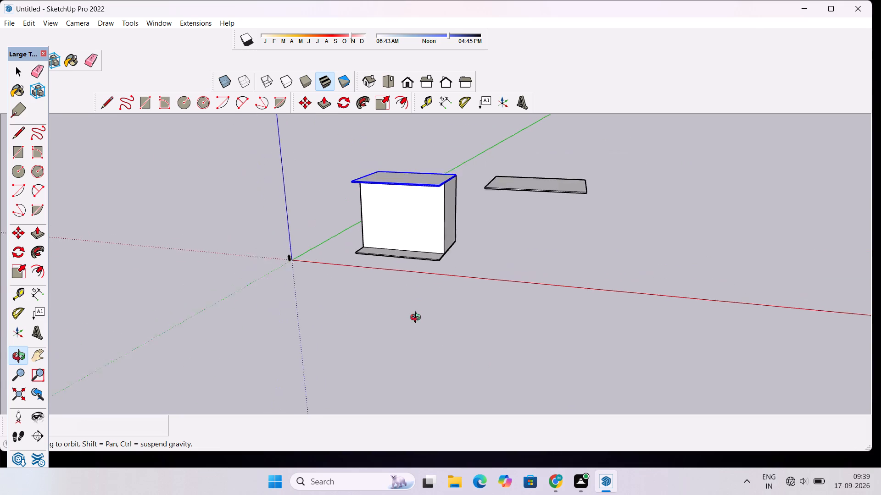
left_click_drag(418, 319, 425, 321)
scroll(418, 300, "down", 7)
left_click_drag(413, 291, 447, 352, "shift")
scroll(432, 317, "up", 9)
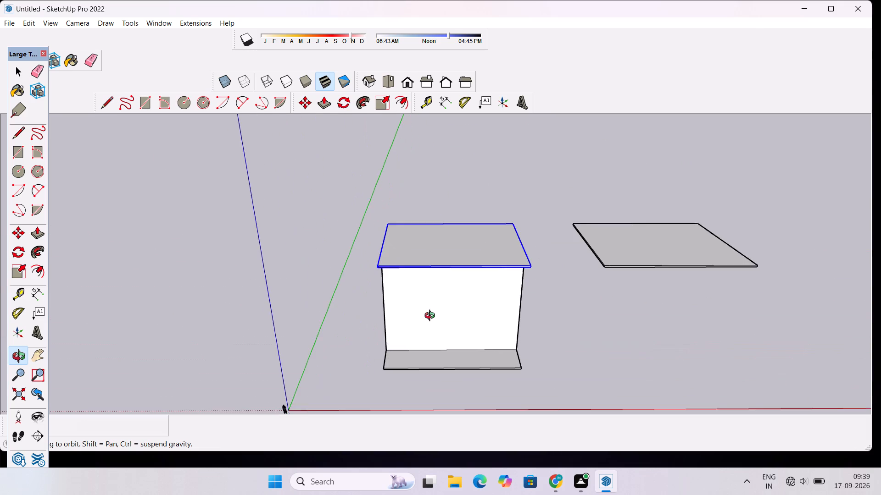
left_click_drag(434, 309, 438, 363, "shift")
scroll(438, 361, "down", 6)
left_click_drag(506, 359, 566, 415)
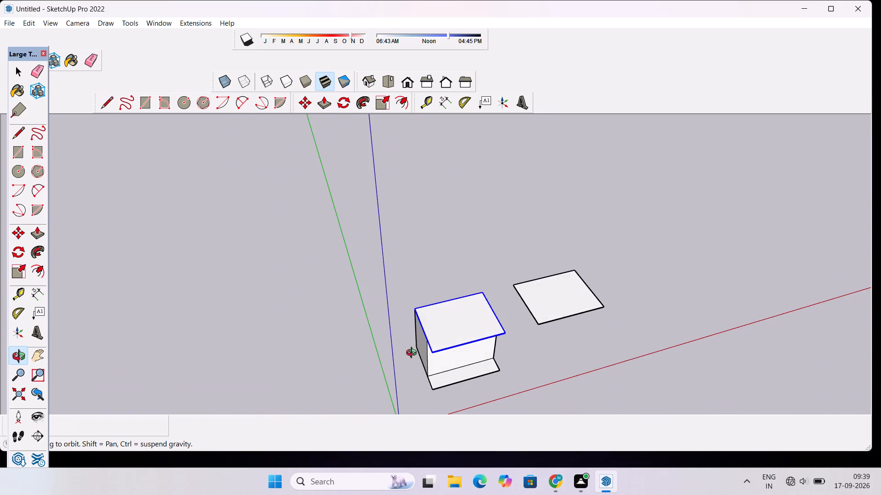
scroll(368, 331, "down", 6)
left_click_drag(546, 352, 533, 438)
scroll(420, 328, "up", 11)
left_click_drag(446, 359, 431, 365)
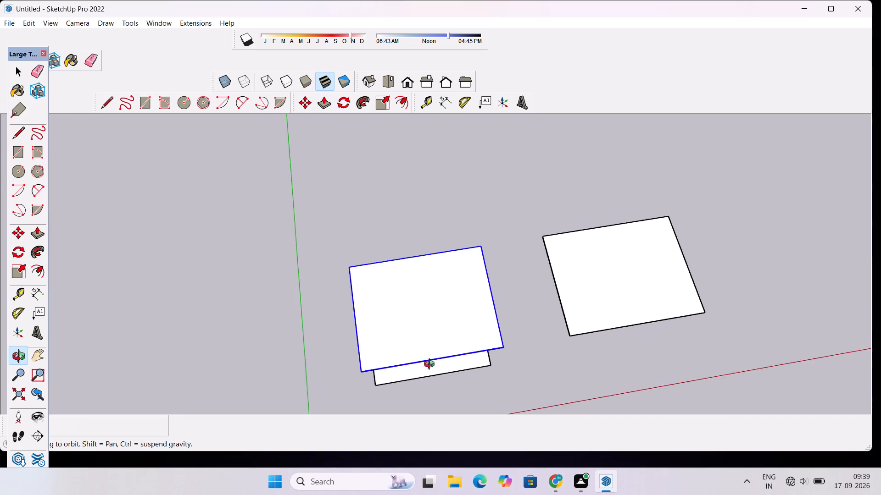
Explode the roof slab group on top of the block and clear the selection.
left_click_drag(431, 365, 371, 324)
scroll(372, 320, "up", 5)
left_click_drag(372, 320, 399, 309, "shift")
scroll(406, 309, "up", 4)
left_click_drag(409, 328, 432, 308)
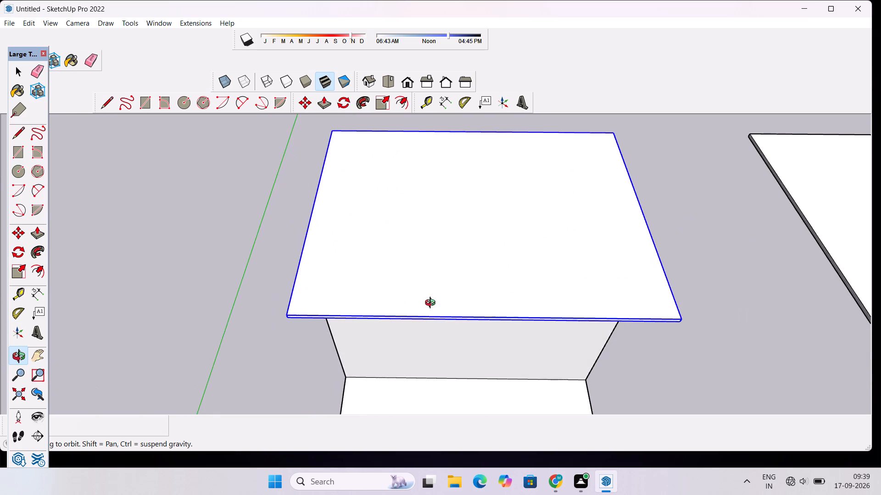
scroll(432, 304, "down", 4)
left_click_drag(439, 302, 413, 352, "shift")
key("space")
right_click(409, 347)
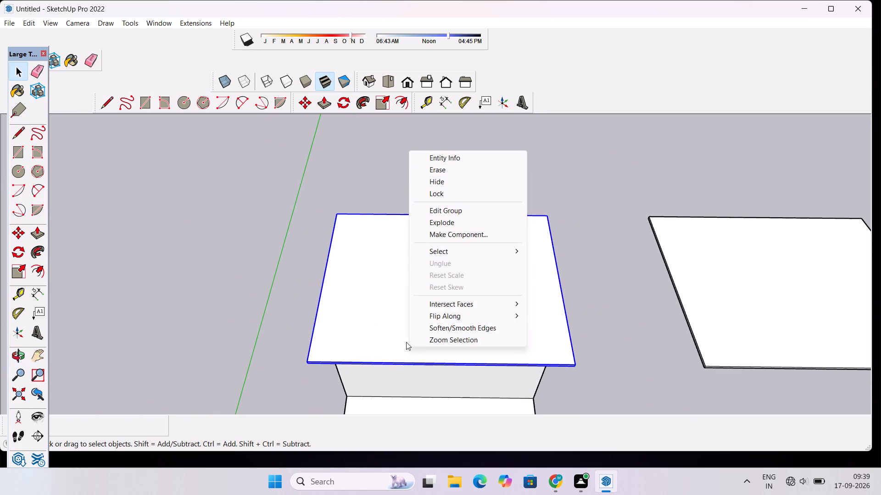
left_click(435, 220)
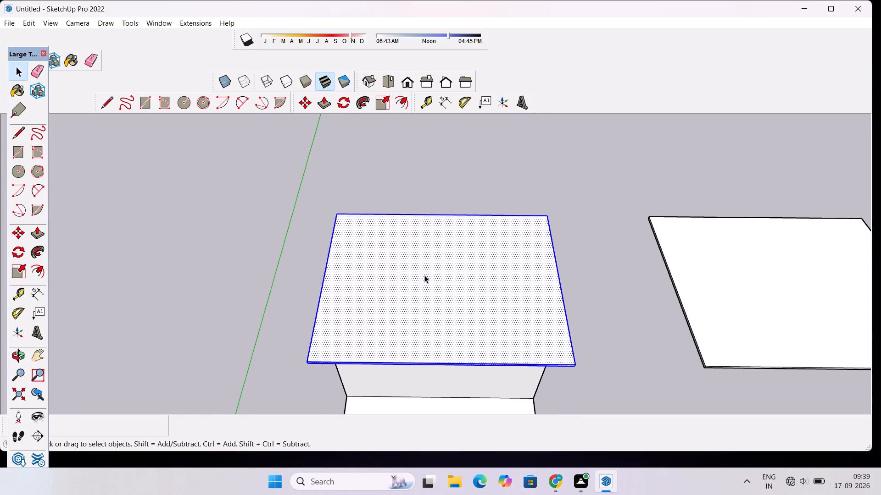
left_click(617, 217)
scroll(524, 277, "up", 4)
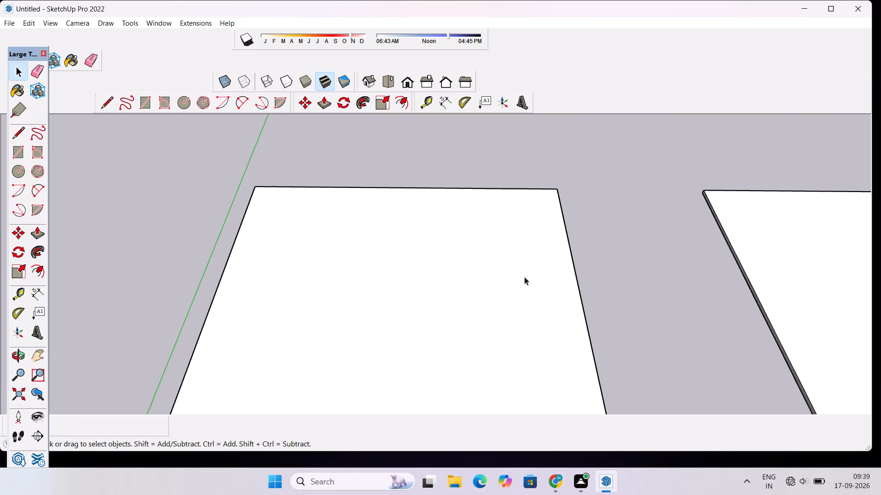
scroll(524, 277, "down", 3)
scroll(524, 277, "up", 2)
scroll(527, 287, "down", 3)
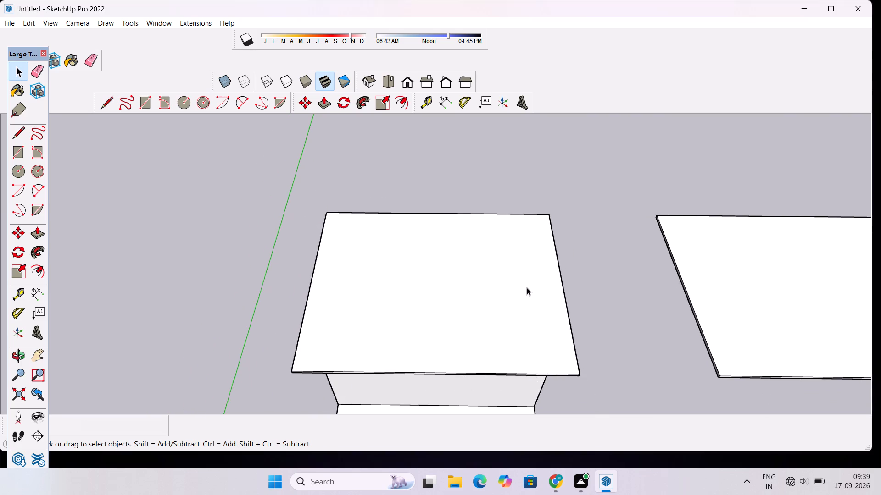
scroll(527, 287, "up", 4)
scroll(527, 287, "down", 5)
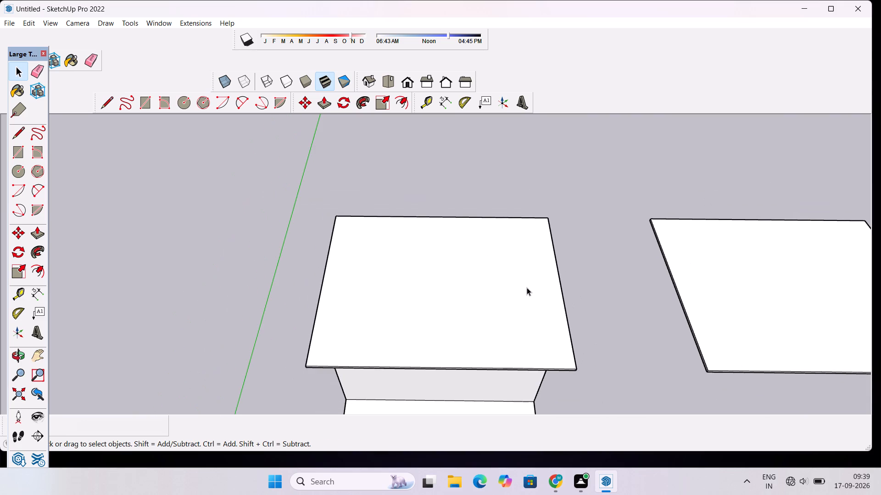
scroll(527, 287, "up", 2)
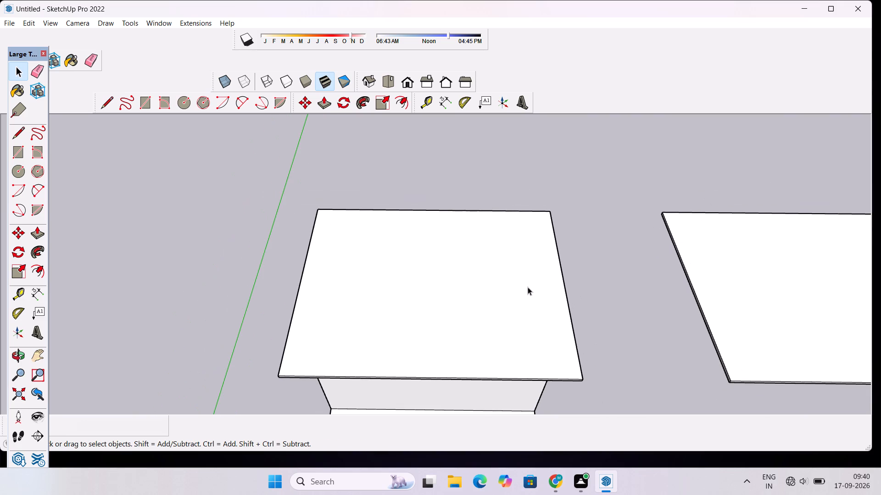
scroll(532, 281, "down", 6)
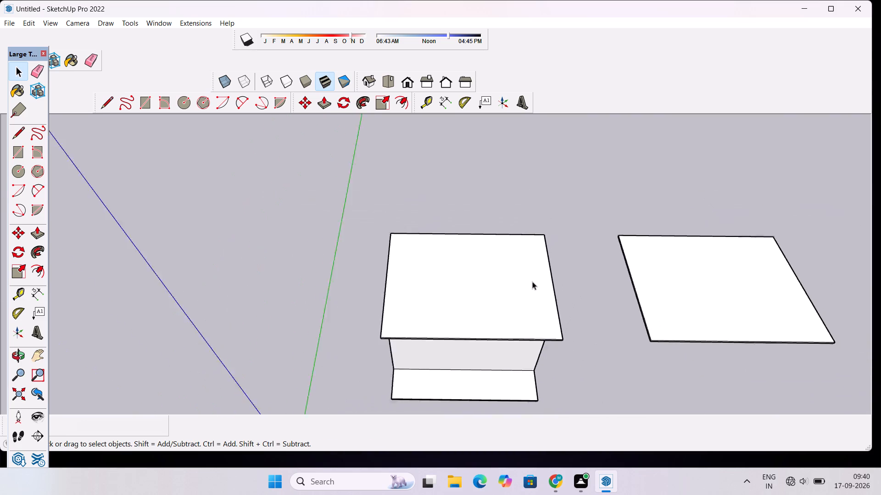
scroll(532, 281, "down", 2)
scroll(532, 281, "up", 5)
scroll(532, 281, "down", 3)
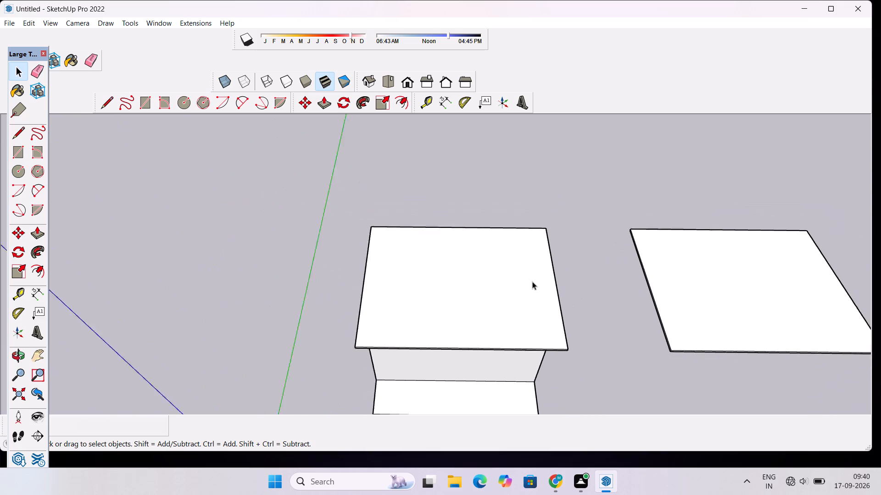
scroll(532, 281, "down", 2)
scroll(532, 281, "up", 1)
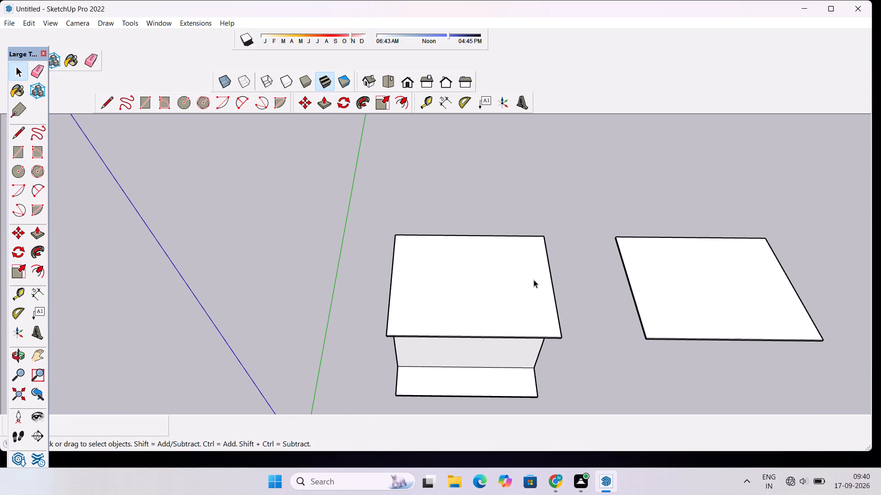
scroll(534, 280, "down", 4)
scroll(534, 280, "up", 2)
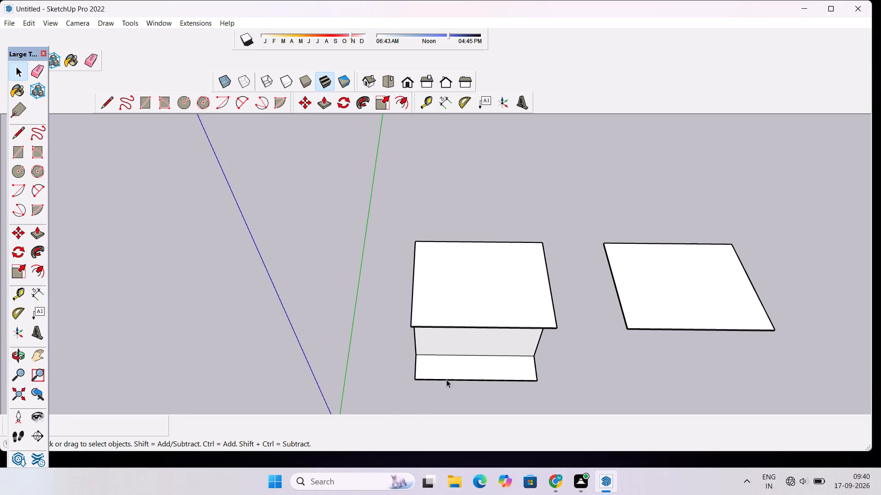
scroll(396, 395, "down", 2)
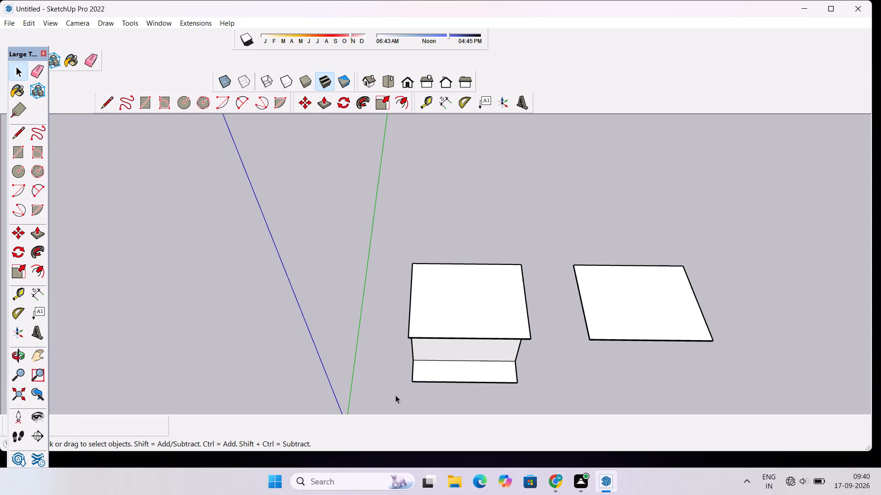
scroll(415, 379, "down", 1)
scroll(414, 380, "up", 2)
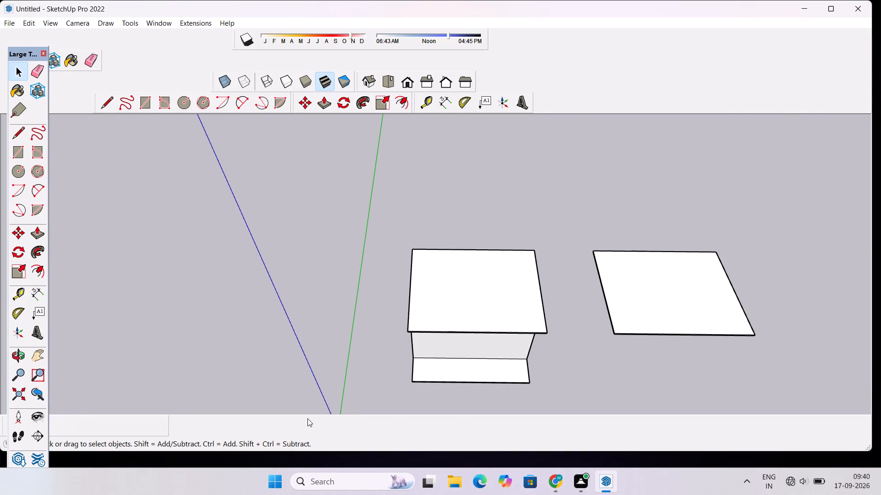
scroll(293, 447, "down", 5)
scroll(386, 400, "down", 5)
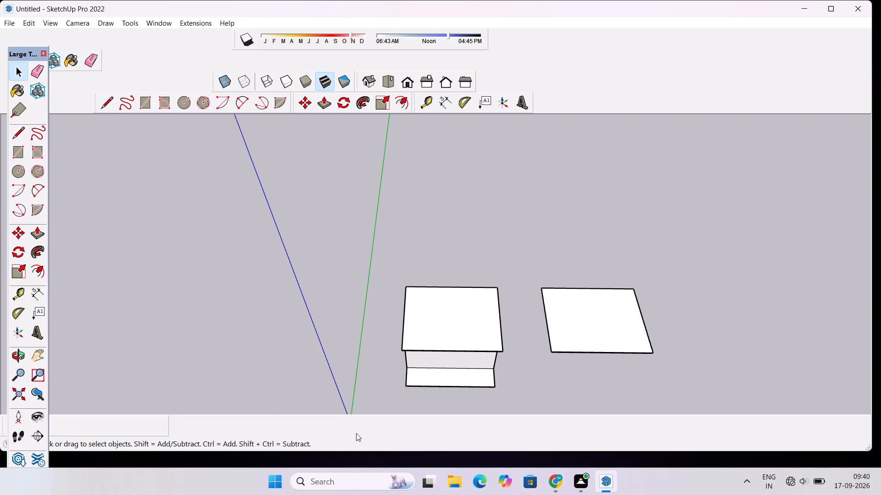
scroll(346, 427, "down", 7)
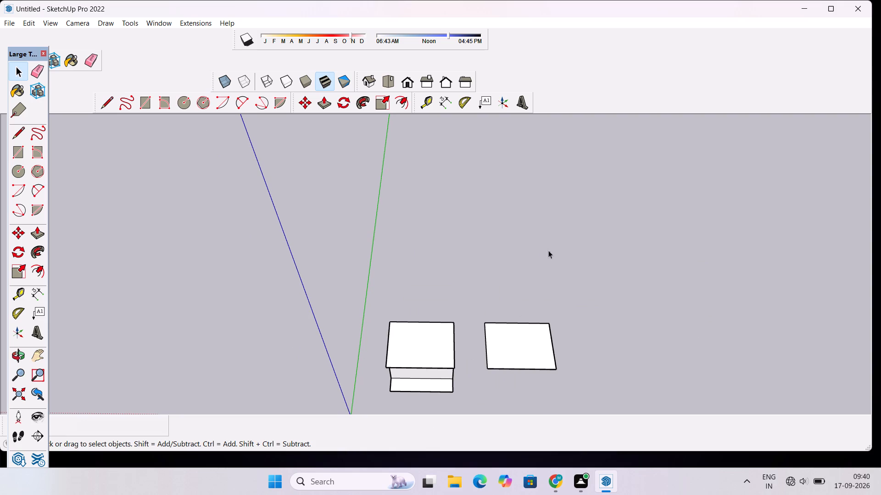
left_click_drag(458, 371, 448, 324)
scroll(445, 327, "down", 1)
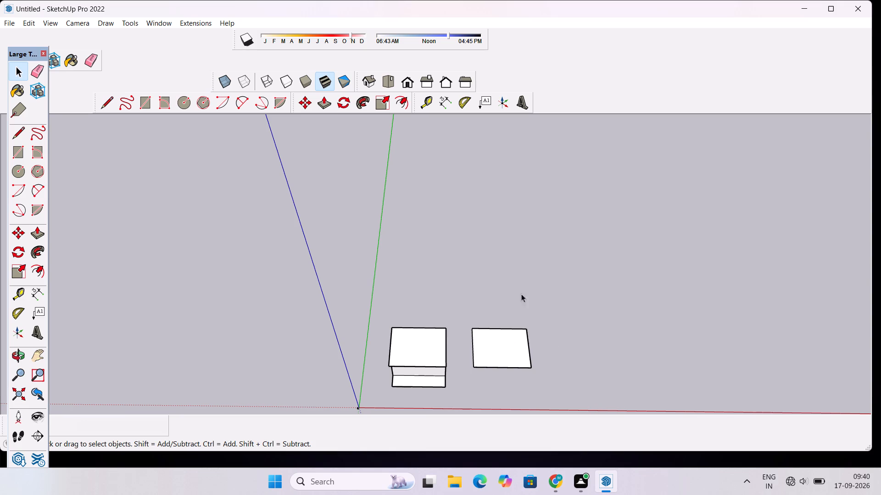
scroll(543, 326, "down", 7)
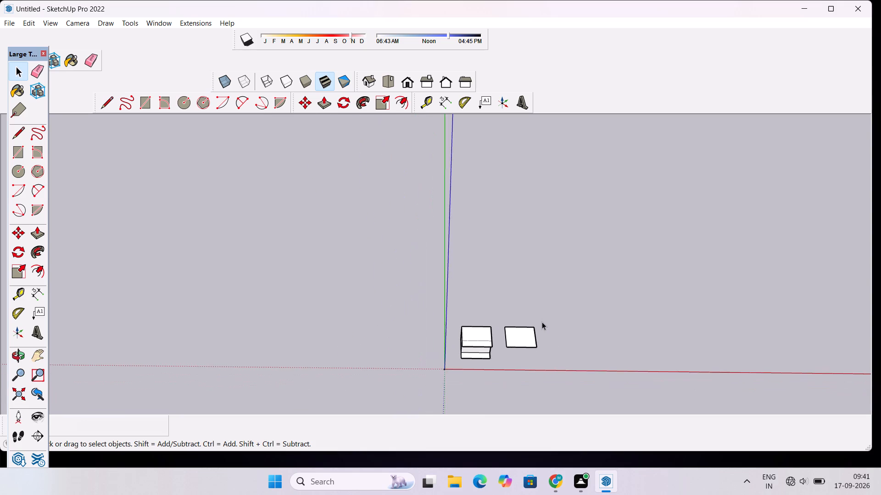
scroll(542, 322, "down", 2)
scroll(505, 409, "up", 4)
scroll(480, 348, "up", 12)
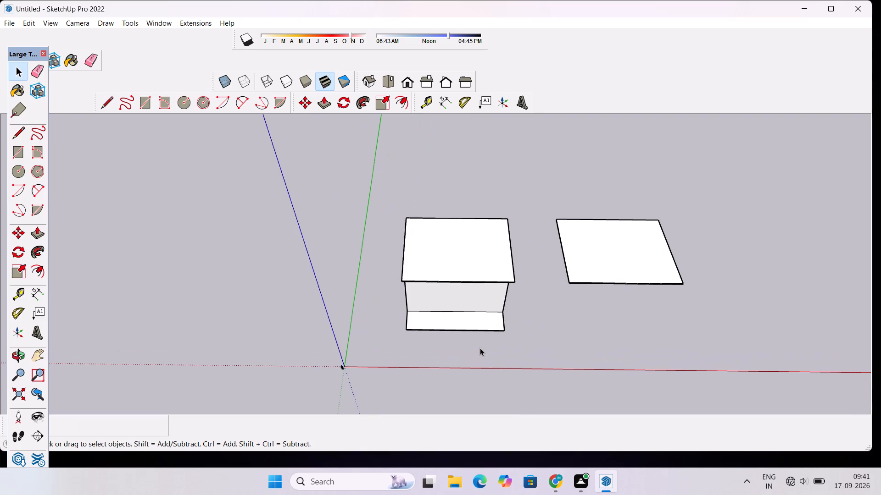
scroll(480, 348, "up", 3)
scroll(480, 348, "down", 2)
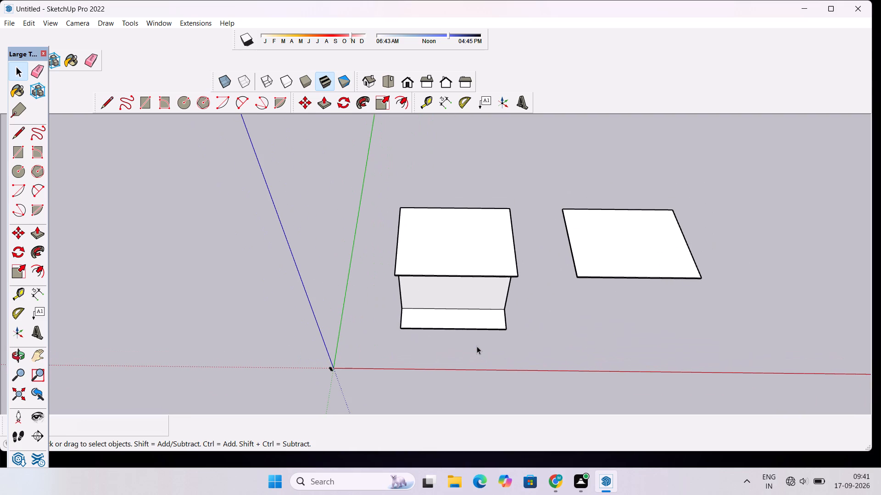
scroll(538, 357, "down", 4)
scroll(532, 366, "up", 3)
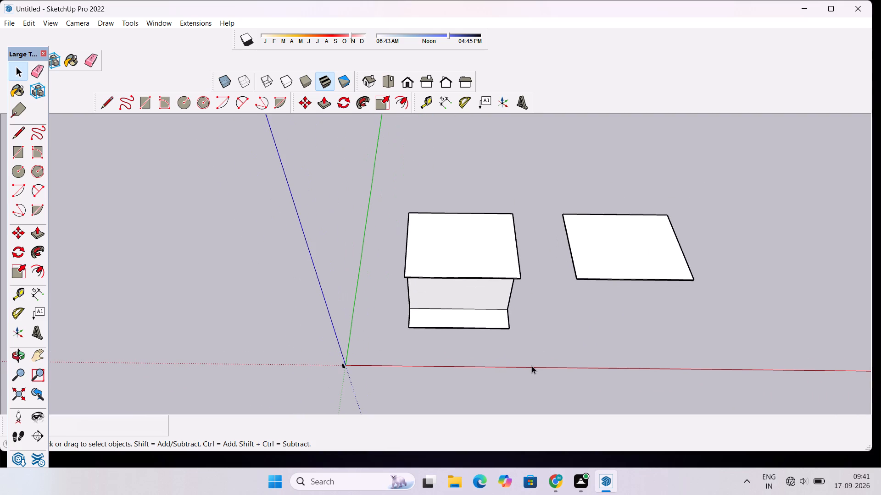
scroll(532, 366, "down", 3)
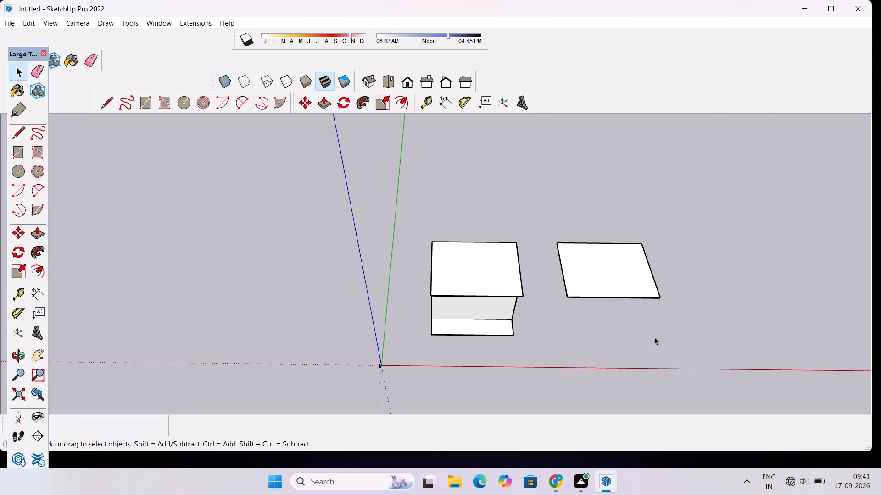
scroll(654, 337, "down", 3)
Examine the roofed block and the separate slab from the front and from both front corners at eye level.
key("o")
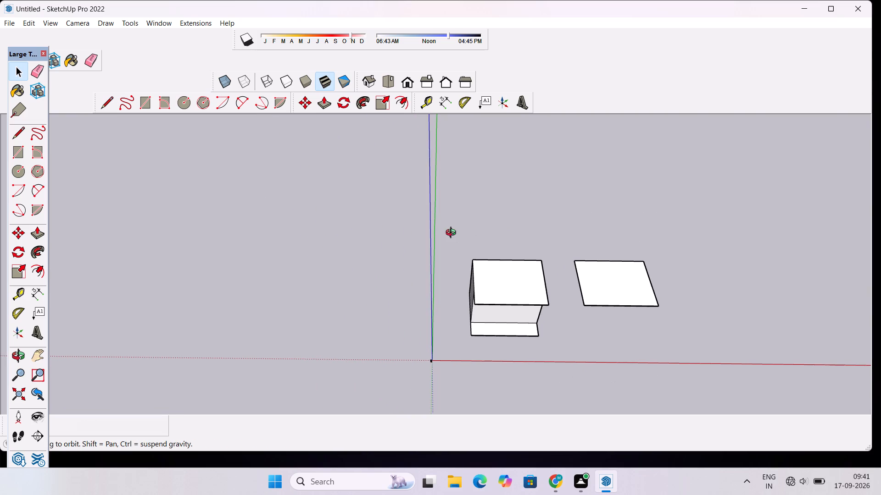
left_click_drag(519, 299, 507, 212)
scroll(516, 308, "up", 1)
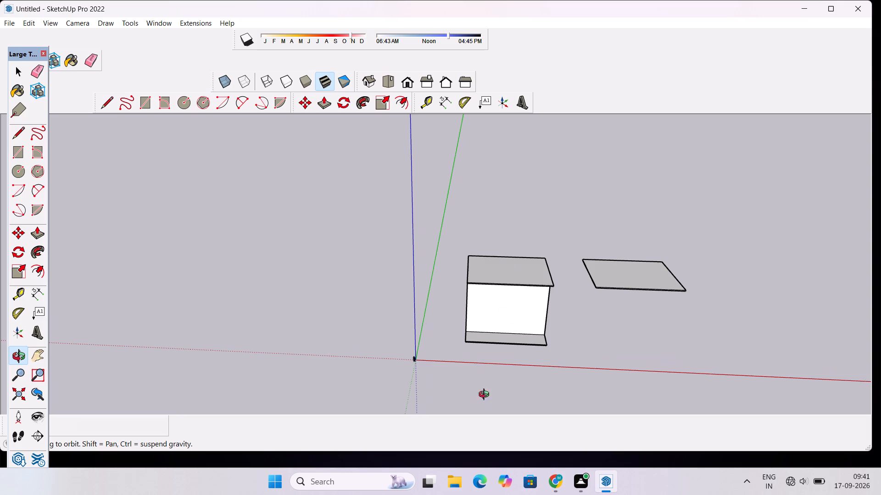
left_click_drag(504, 416, 497, 320)
left_click_drag(513, 333, 507, 237)
left_click_drag(464, 318, 530, 337)
scroll(586, 298, "up", 3)
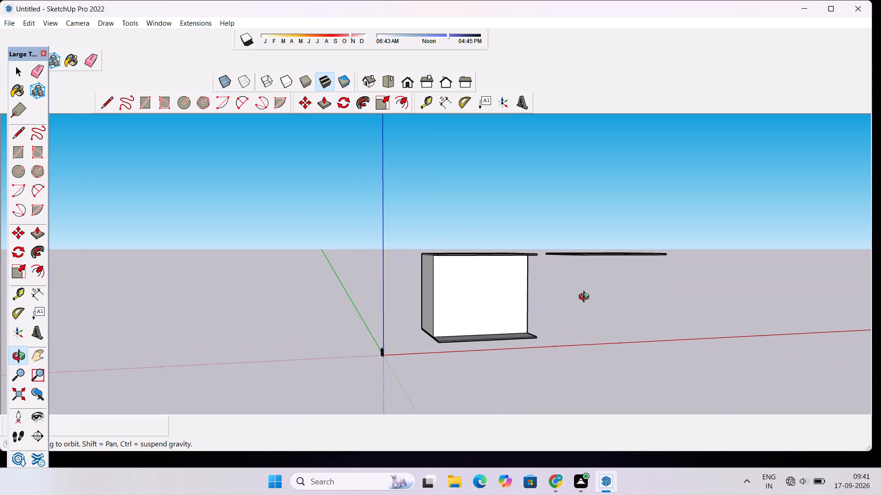
left_click_drag(591, 305, 546, 305, "shift")
scroll(546, 305, "down", 1)
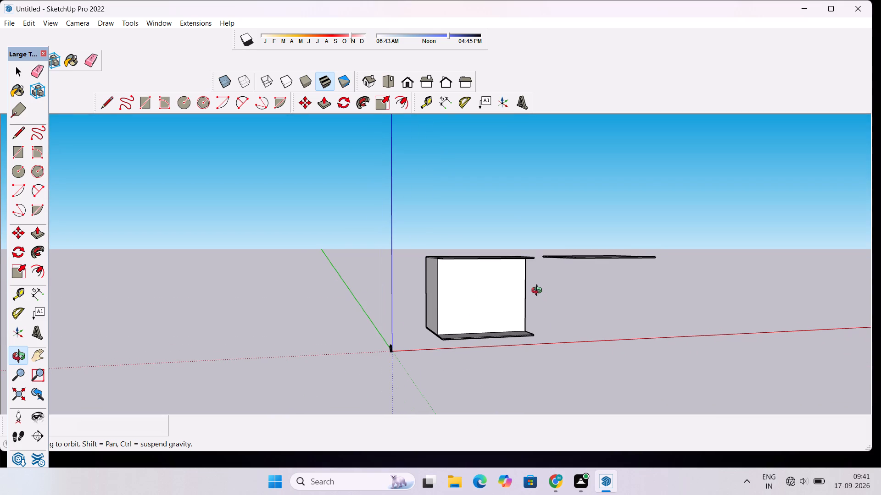
left_click_drag(506, 318, 367, 318)
scroll(392, 311, "up", 1)
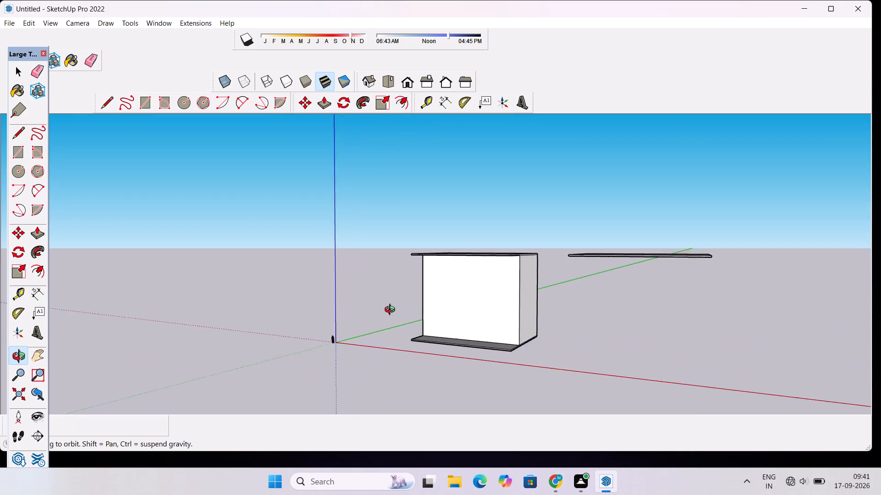
Inspect the roof slab's overhang and the base projection closer up, from above the front and from below the roof.
scroll(392, 311, "up", 7)
left_click_drag(413, 311, 455, 385)
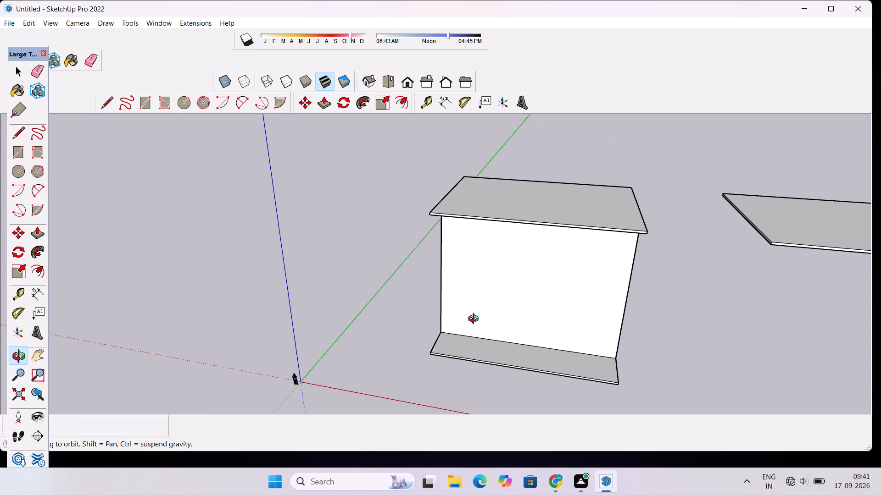
left_click_drag(523, 332, 534, 245)
left_click_drag(496, 283, 591, 275)
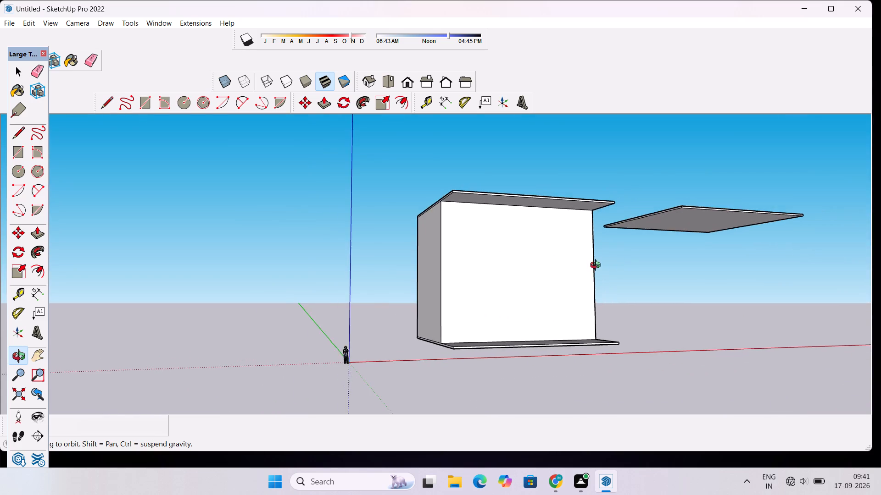
scroll(597, 266, "down", 5)
left_click_drag(620, 262, 623, 347)
scroll(618, 308, "up", 4)
left_click_drag(636, 291, 559, 291, "shift")
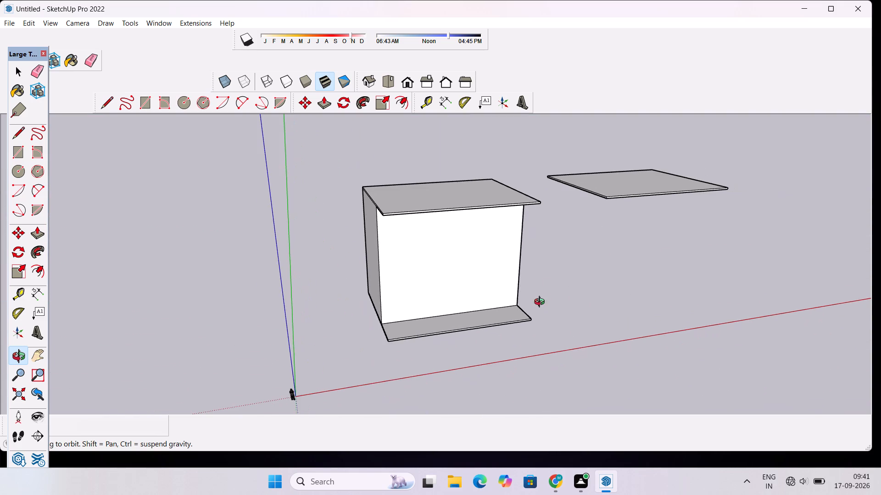
Examine the roofed block, its base projection and the separate slab from the front, the front corner and ground level.
left_click_drag(541, 303, 439, 293)
scroll(437, 290, "up", 4)
left_click_drag(437, 290, 460, 288)
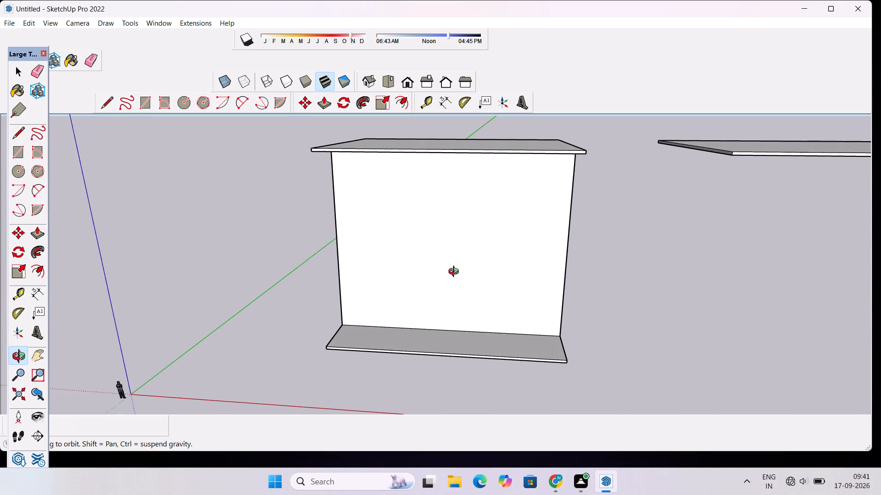
scroll(454, 271, "down", 4)
left_click_drag(555, 294, 438, 353)
scroll(446, 284, "down", 6)
left_click_drag(470, 322, 512, 266)
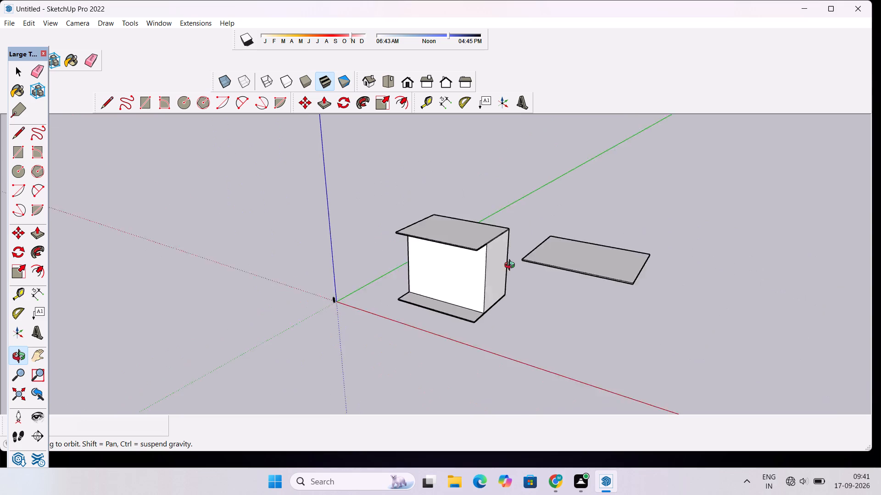
left_click_drag(512, 266, 527, 235)
scroll(493, 267, "up", 6)
scroll(491, 266, "down", 6)
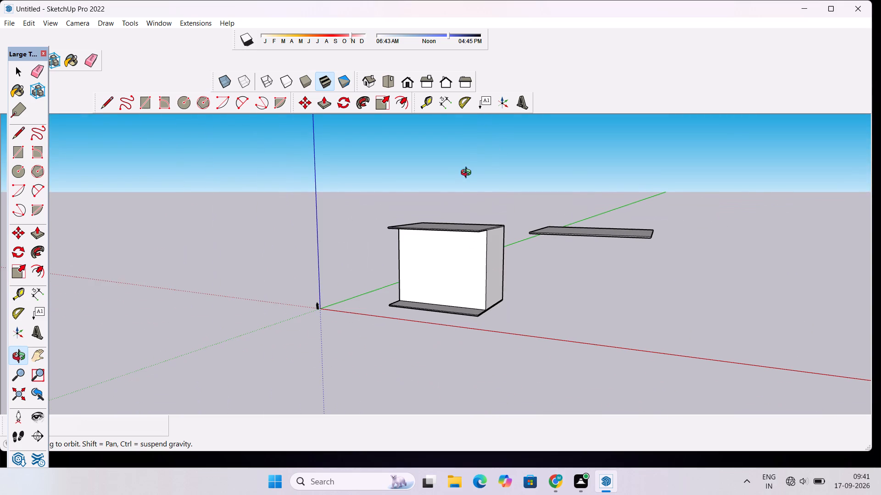
left_click_drag(456, 294, 509, 176, "shift")
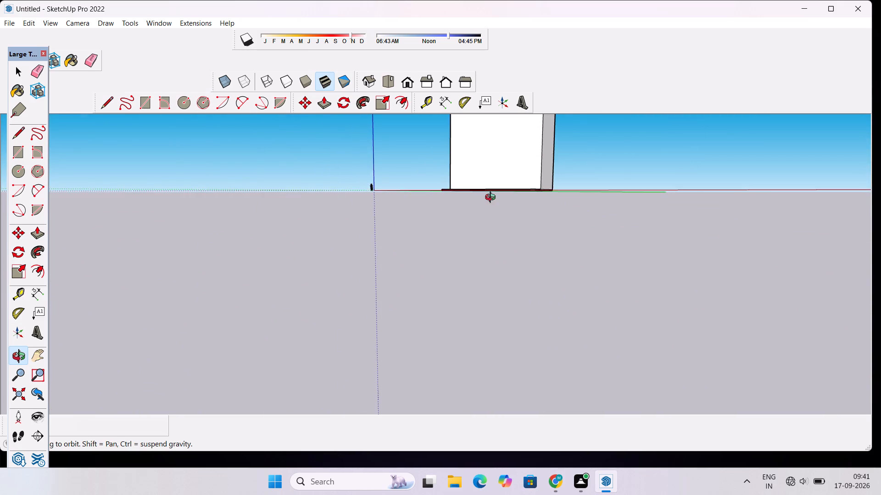
left_click_drag(492, 198, 540, 319)
scroll(539, 319, "up", 5)
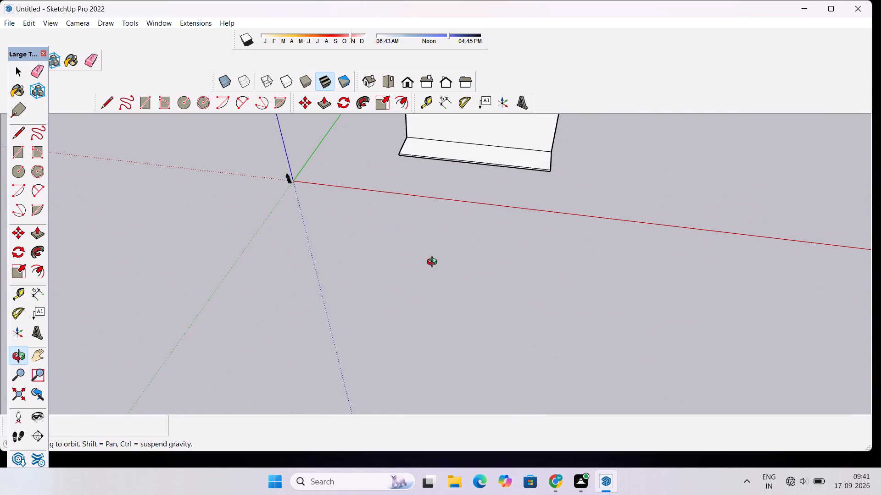
scroll(429, 258, "down", 2)
left_click_drag(431, 245, 444, 319, "shift")
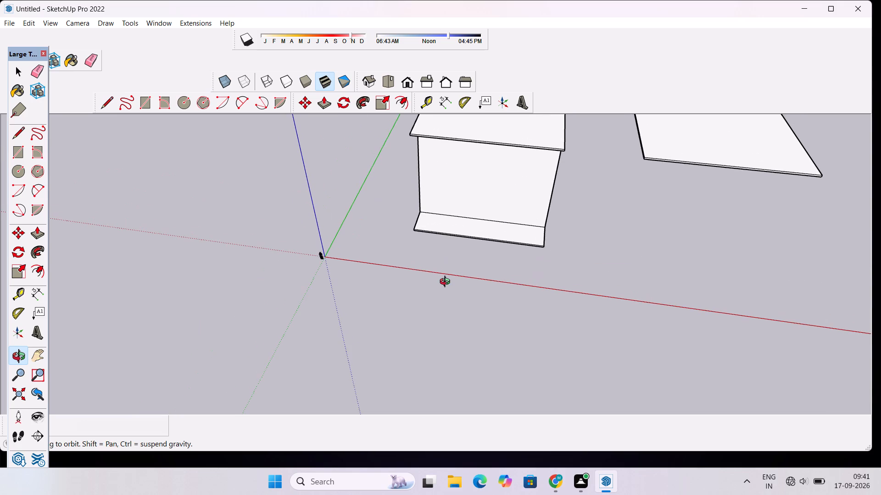
Push/pull the front edge face of the base slab outward by 15'.
scroll(448, 269, "up", 5)
left_click_drag(448, 336, 490, 202)
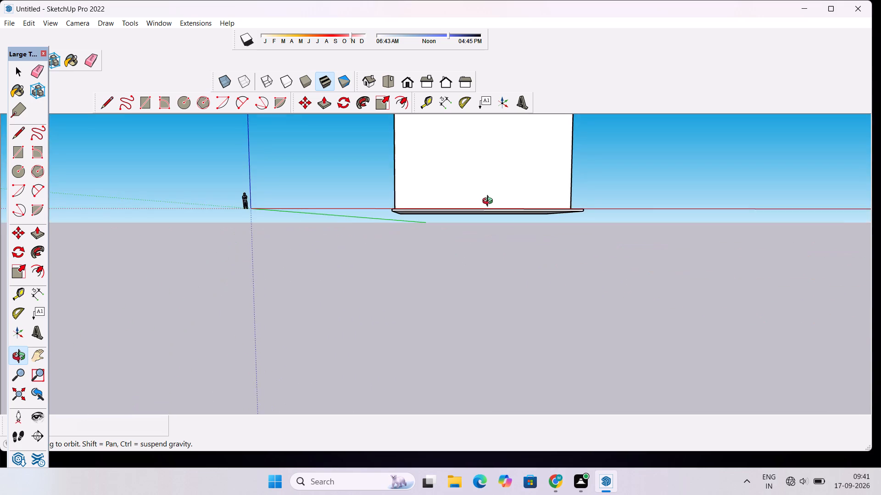
scroll(490, 202, "up", 5)
left_click_drag(490, 209, 502, 284)
scroll(502, 284, "up", 5)
left_click_drag(506, 288, 468, 285, "shift")
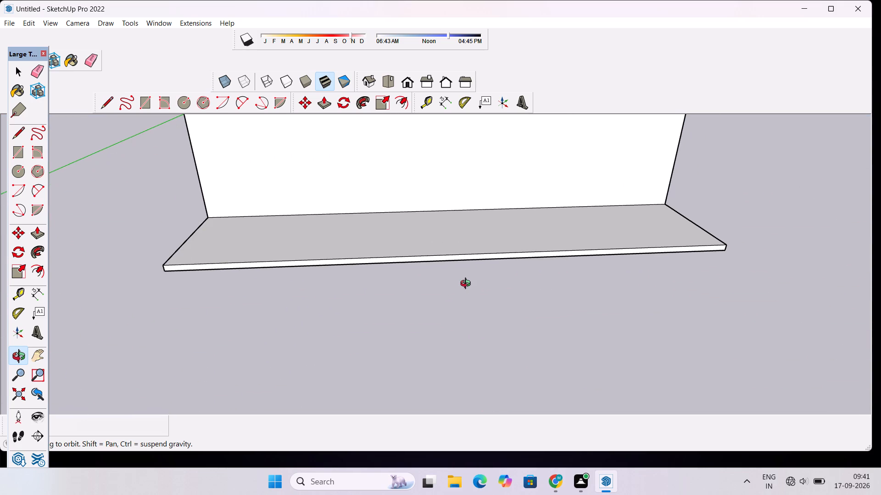
key("p")
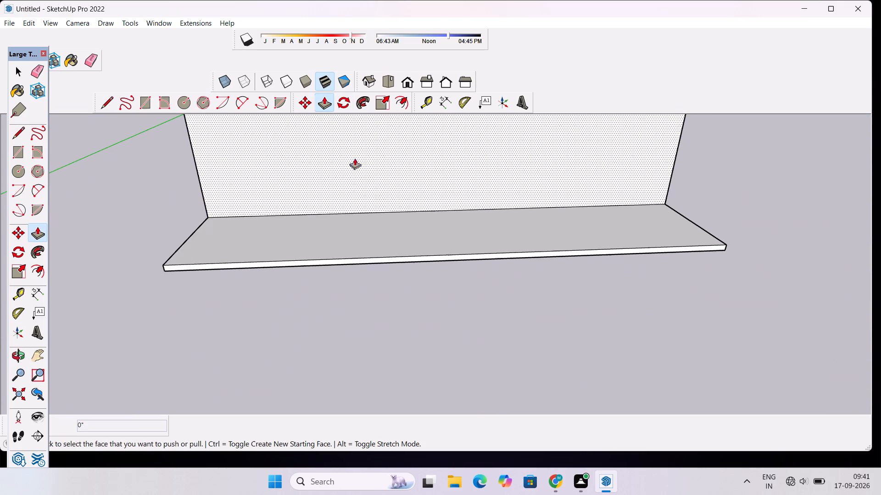
left_click(395, 260)
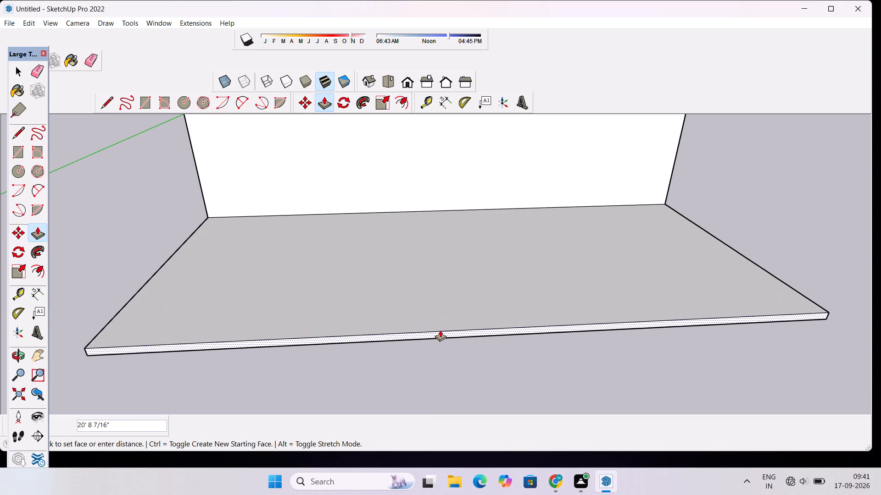
type("15'")
key("Return")
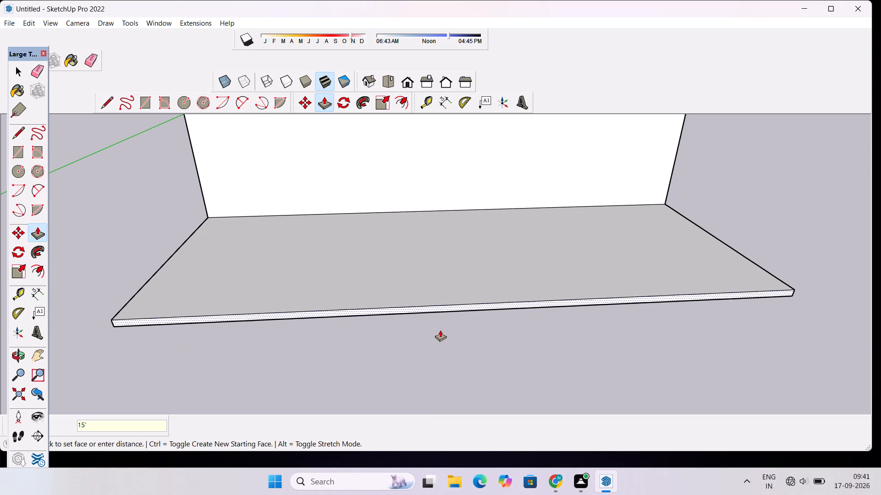
Examine the extended base slab against the roof overhang from the front corner and from above the front.
scroll(440, 330, "down", 16)
key("o")
left_click_drag(380, 327, 284, 366)
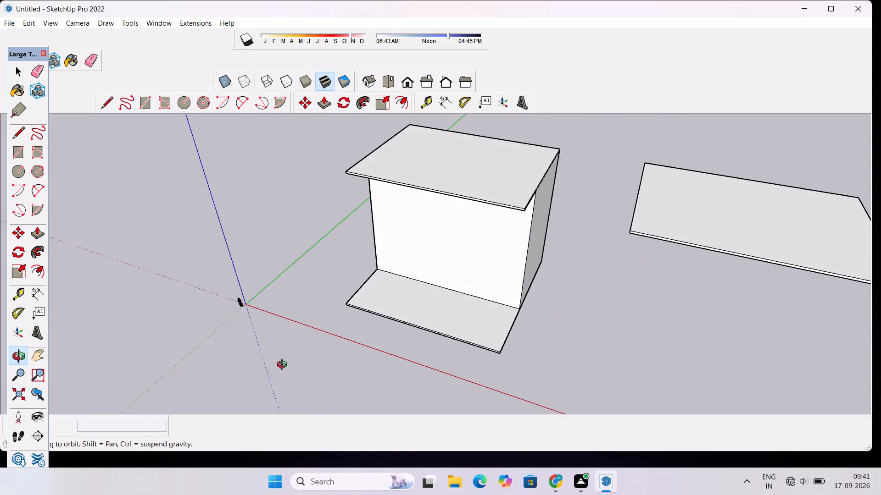
scroll(323, 350, "down", 1)
left_click_drag(346, 344, 359, 290)
scroll(401, 245, "up", 3)
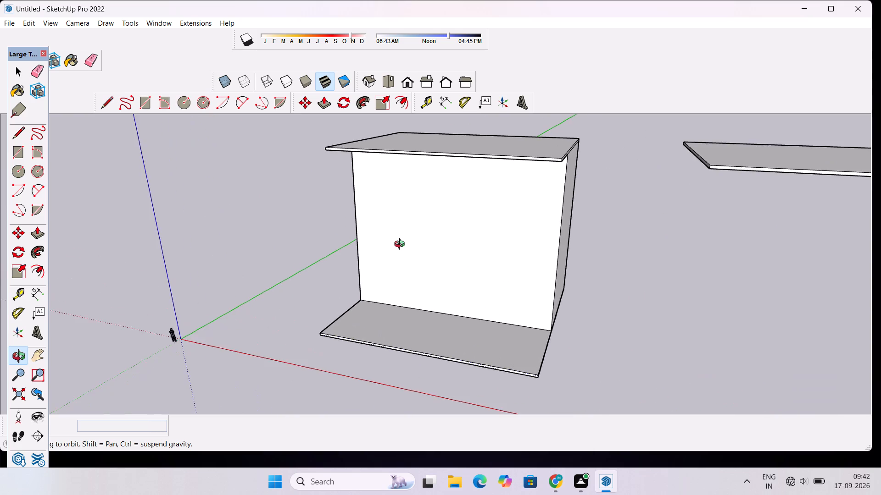
scroll(401, 245, "down", 4)
left_click_drag(412, 276, 431, 324, "shift")
scroll(431, 324, "up", 3)
left_click_drag(393, 319, 472, 363)
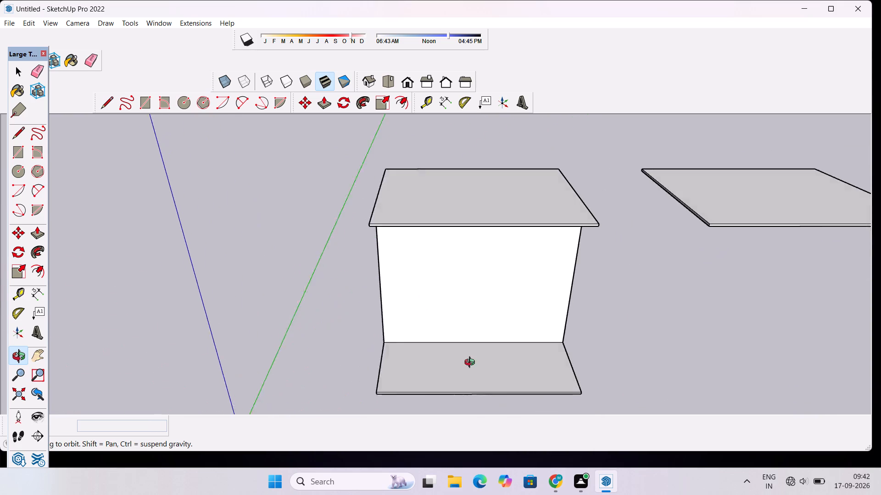
left_click_drag(472, 363, 476, 370)
Push/pull the front edge face of the roof slab outward by 15'.
scroll(477, 341, "down", 5)
left_click_drag(501, 328, 424, 339, "shift")
scroll(415, 339, "up", 5)
left_click_drag(421, 307, 423, 294)
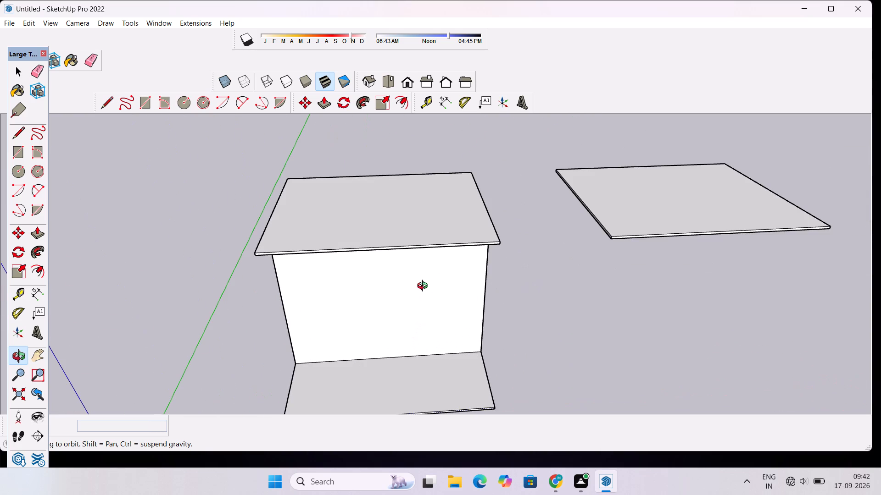
key("p")
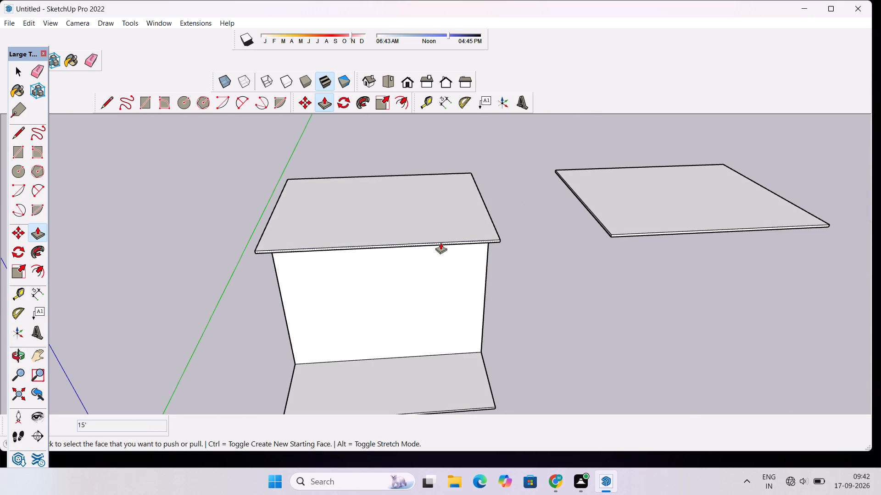
left_click(440, 242)
type("15'")
key("Return")
key("space")
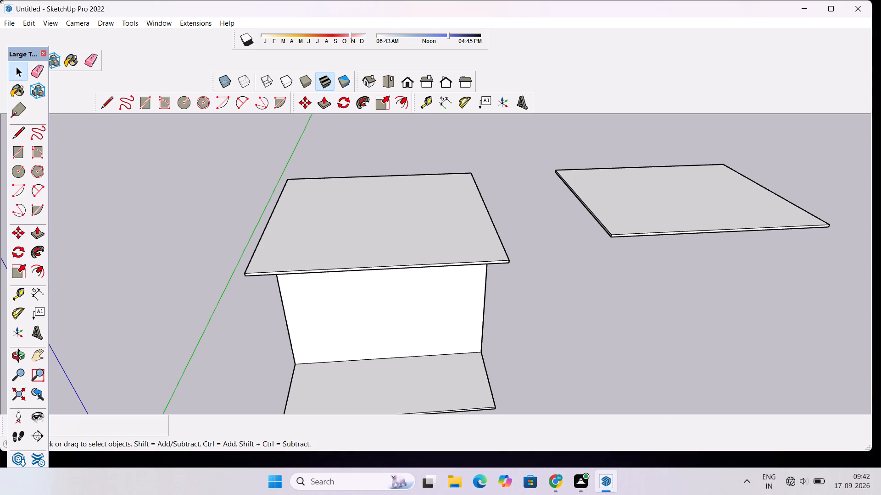
Examine the extended roof overhang and base projection from both front corners, at eye level and from above the front.
key("o")
scroll(180, 231, "down", 6)
left_click_drag(146, 216, 498, 222)
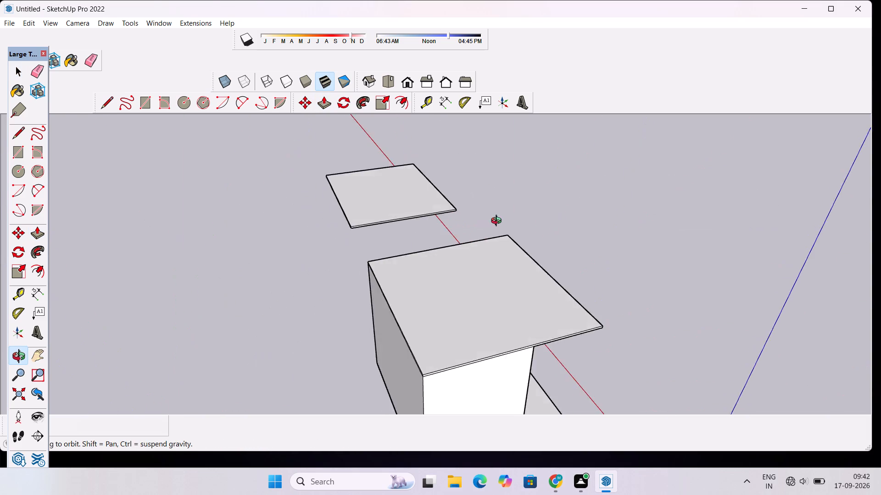
left_click_drag(498, 222, 188, 202)
scroll(139, 178, "down", 11)
left_click_drag(243, 253, 227, 128)
left_click_drag(269, 276, 256, 367)
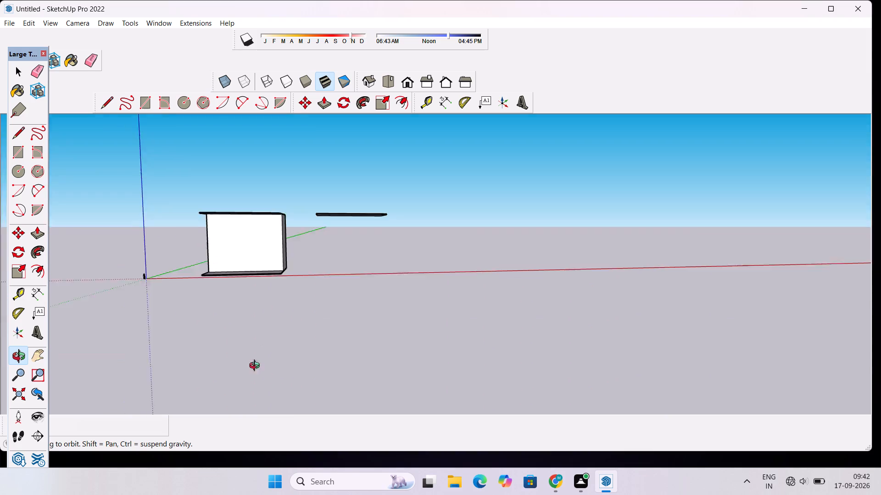
left_click_drag(256, 367, 252, 382)
scroll(271, 175, "up", 3)
left_click_drag(237, 198, 391, 204, "shift")
scroll(393, 194, "down", 6)
left_click_drag(418, 255, 358, 286)
scroll(358, 267, "up", 8)
scroll(326, 176, "up", 2)
scroll(326, 176, "down", 3)
left_click_drag(371, 245, 396, 170)
scroll(400, 183, "up", 5)
left_click_drag(440, 196, 375, 184, "shift")
scroll(375, 184, "down", 3, "shift")
left_click_drag(374, 183, 373, 317)
scroll(388, 206, "up", 5)
scroll(388, 206, "down", 2)
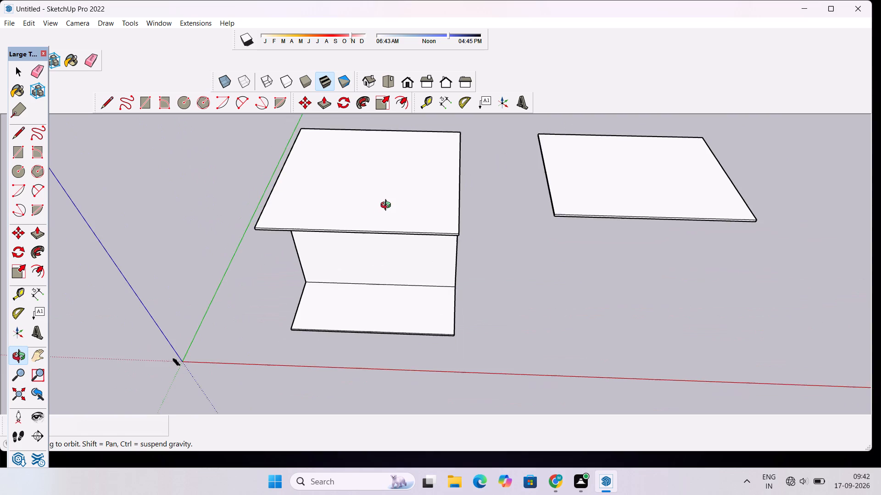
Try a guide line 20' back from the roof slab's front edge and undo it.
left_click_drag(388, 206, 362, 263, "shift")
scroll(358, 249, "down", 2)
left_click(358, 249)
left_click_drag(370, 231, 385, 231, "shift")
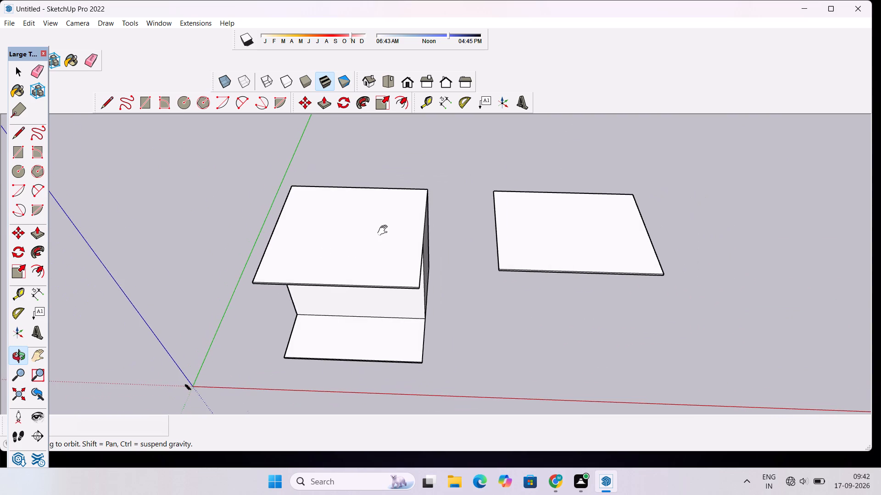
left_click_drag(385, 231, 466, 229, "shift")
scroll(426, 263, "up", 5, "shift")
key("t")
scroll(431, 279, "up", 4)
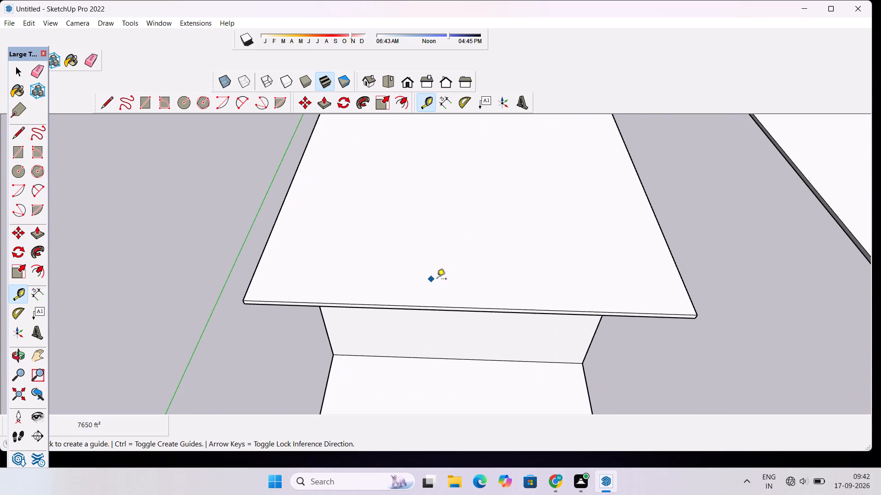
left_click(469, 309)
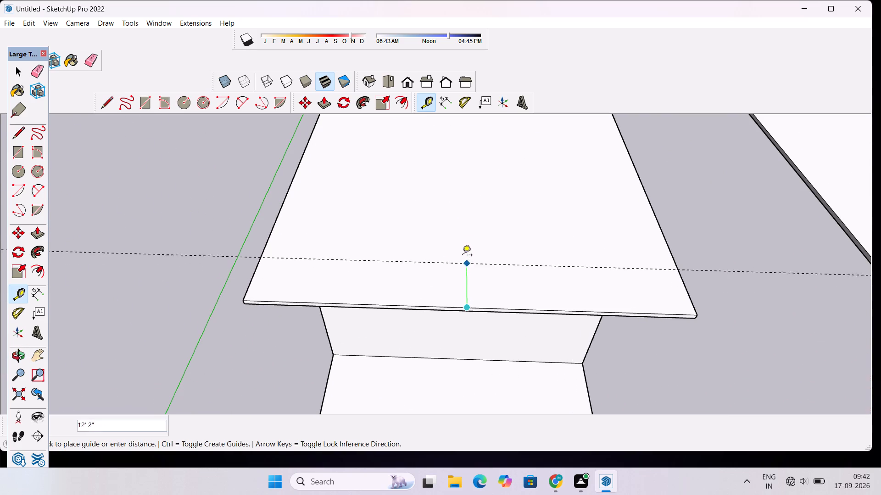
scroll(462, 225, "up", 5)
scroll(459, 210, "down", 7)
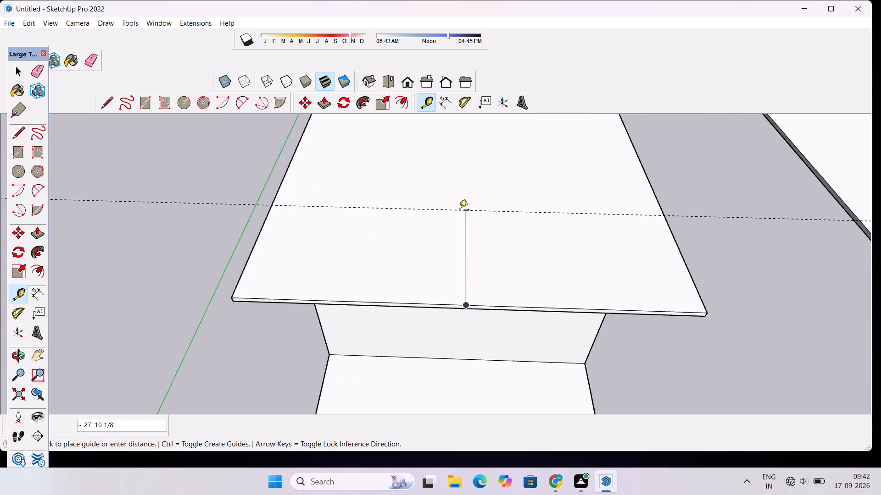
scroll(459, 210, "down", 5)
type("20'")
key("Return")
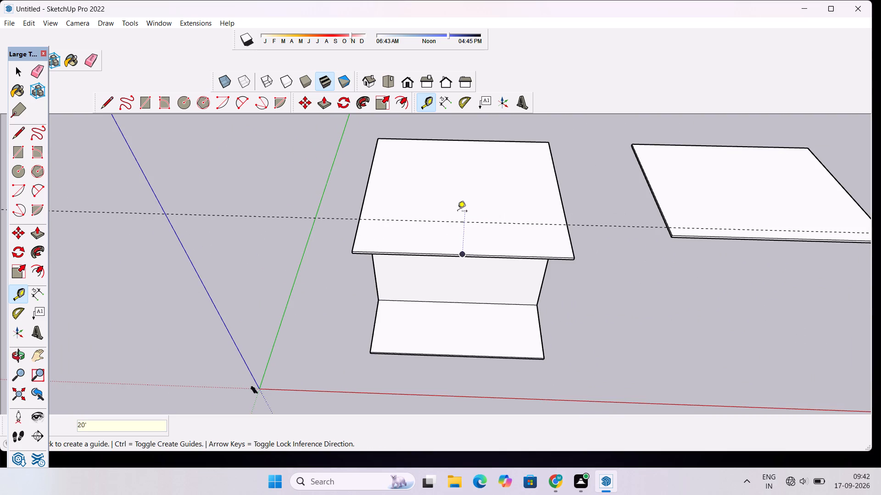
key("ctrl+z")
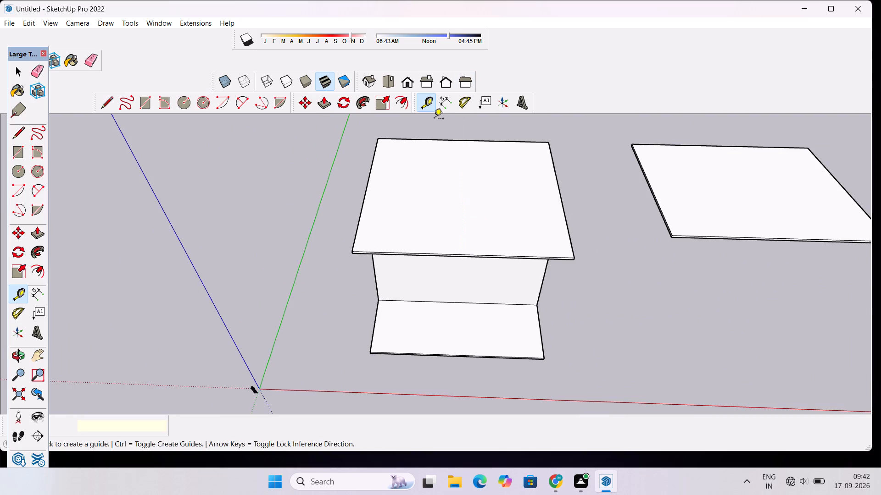
Examine the block, its two projecting slabs and the separate slab from above both front corners and at a lower angle.
key("o")
left_click_drag(550, 255, 381, 192)
scroll(381, 192, "down", 6)
left_click_drag(458, 248, 462, 291)
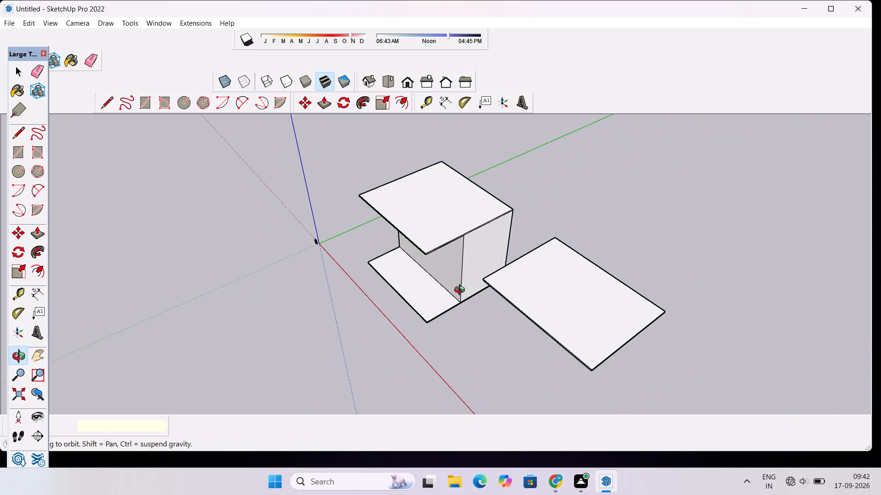
left_click_drag(462, 291, 710, 317)
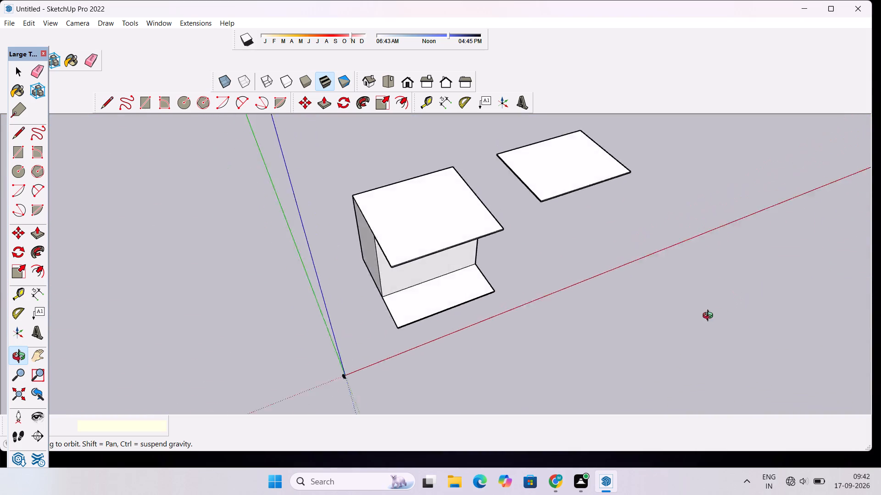
left_click_drag(710, 317, 280, 256)
scroll(306, 227, "down", 10)
left_click_drag(307, 241, 574, 207)
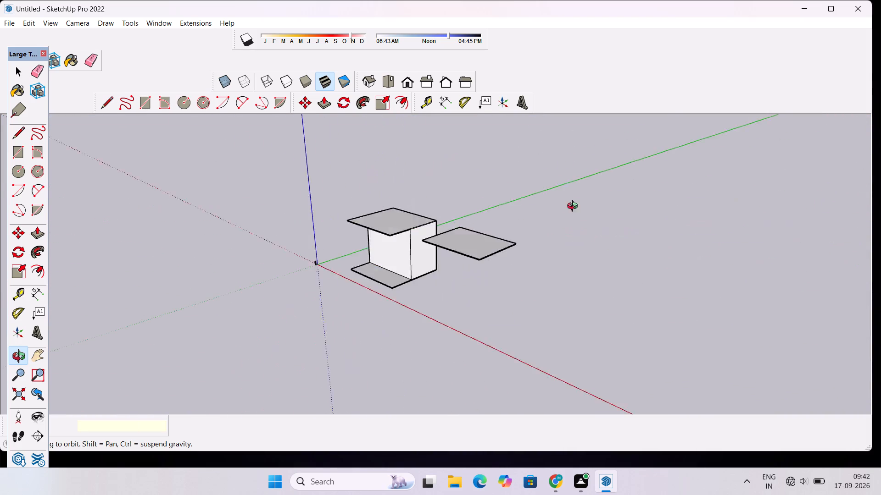
left_click_drag(574, 207, 659, 148)
scroll(462, 213, "up", 4)
scroll(462, 209, "down", 10)
Push/pull the base slab's front edge face to line up with the roof slab's front edge.
left_click_drag(466, 222, 461, 374)
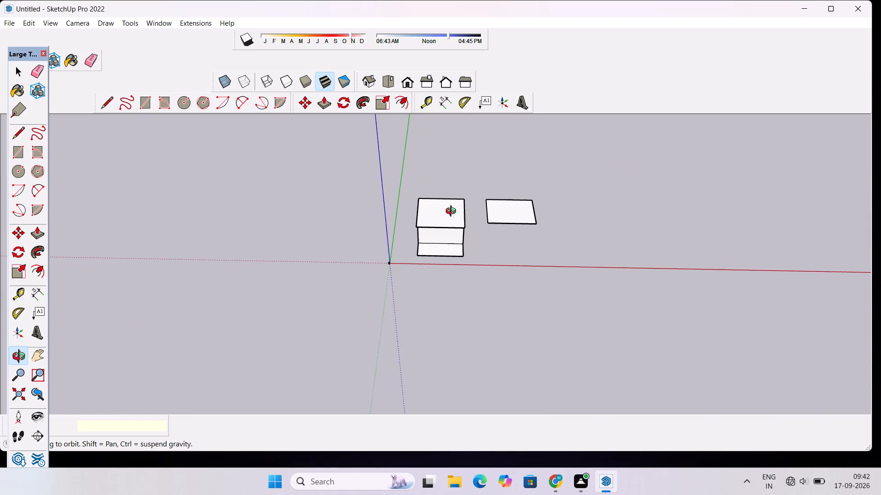
scroll(453, 212, "up", 11)
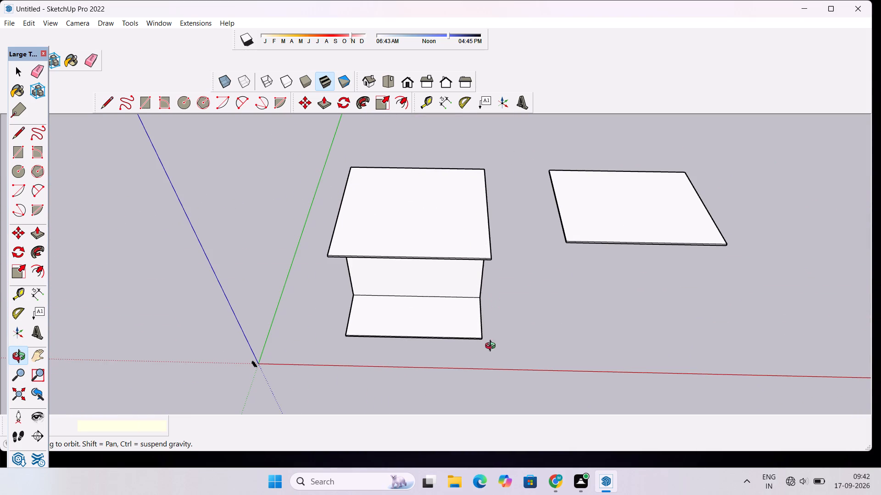
key("p")
scroll(474, 352, "up", 9)
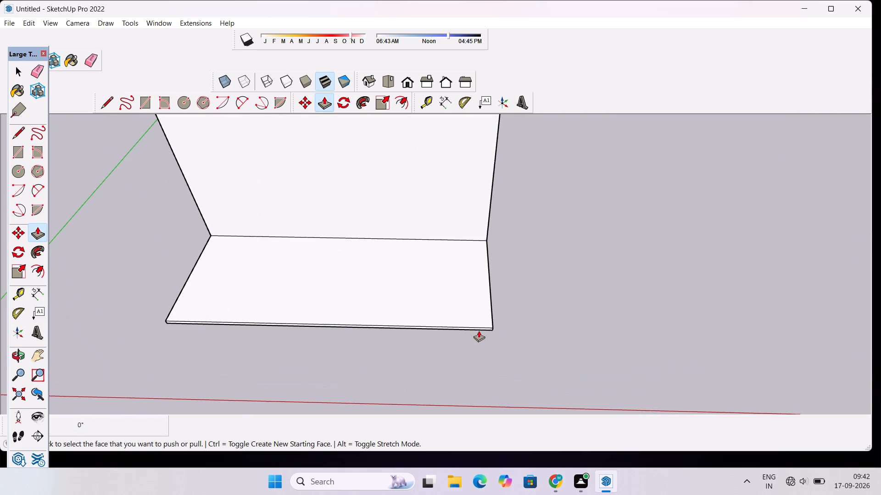
left_click(482, 328)
scroll(476, 302, "down", 11)
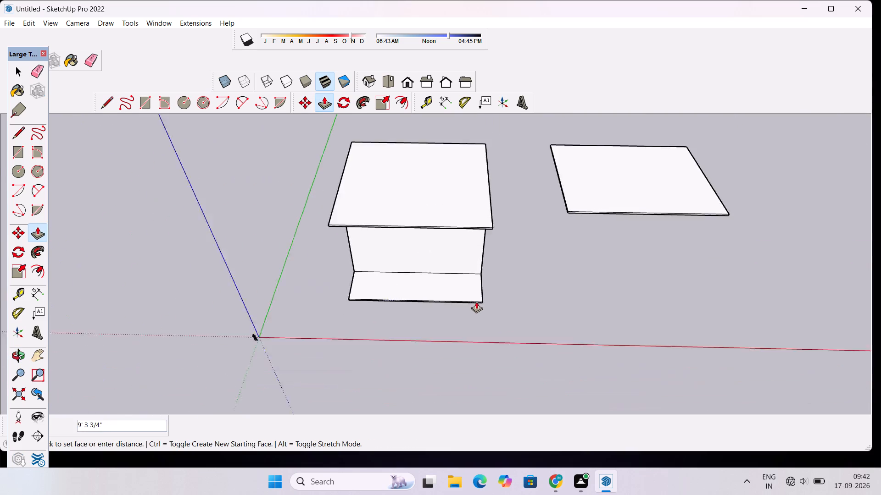
left_click(485, 240)
key("space")
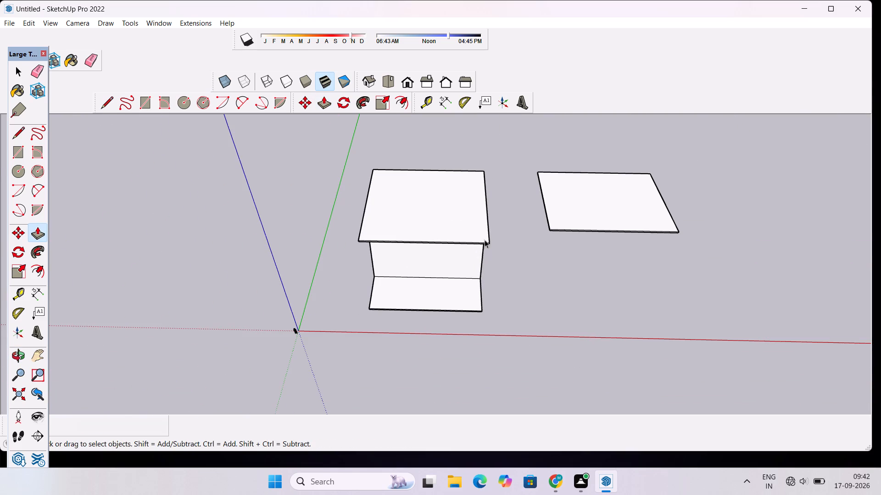
Move the separate slab farther away from the block.
key("o")
left_click_drag(519, 246, 396, 138)
left_click_drag(467, 254, 320, 232)
scroll(397, 215, "down", 5)
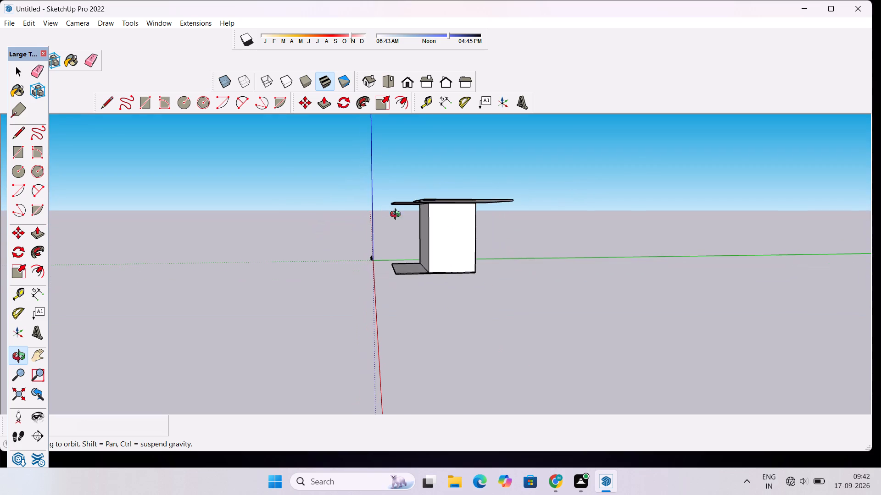
left_click_drag(414, 234, 604, 318)
key("space")
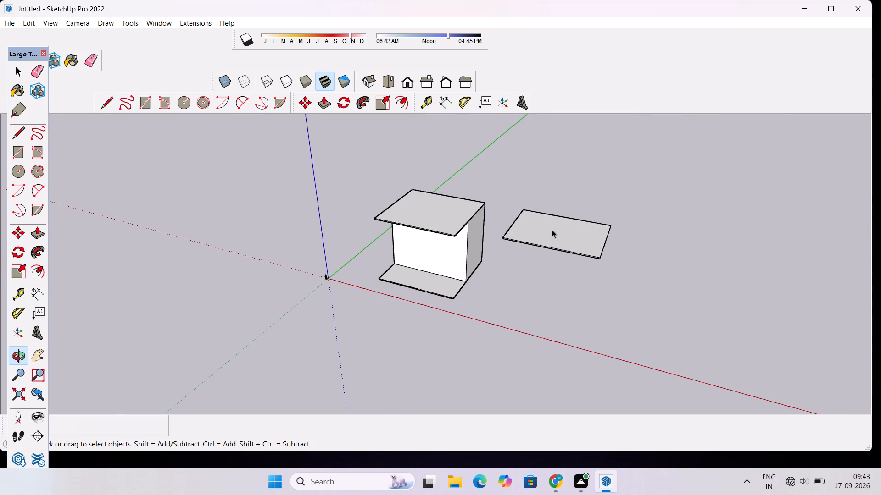
left_click(552, 228)
key("m")
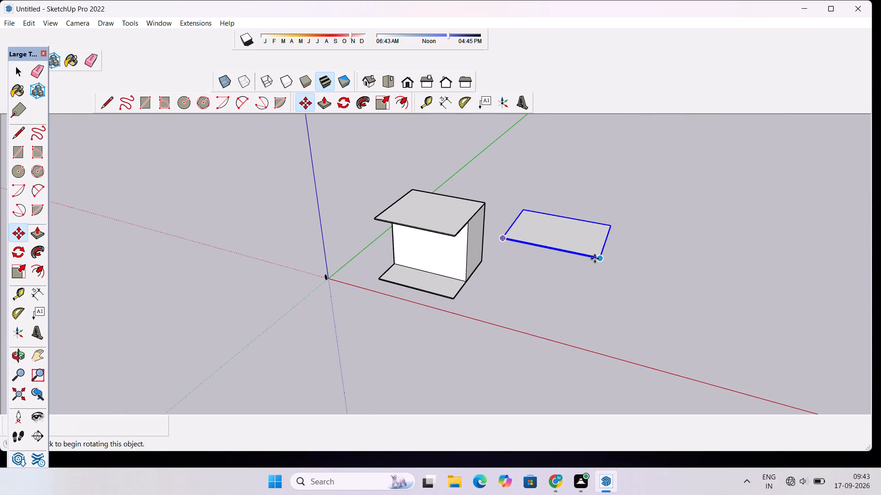
left_click(598, 258)
left_click(711, 216)
key("space")
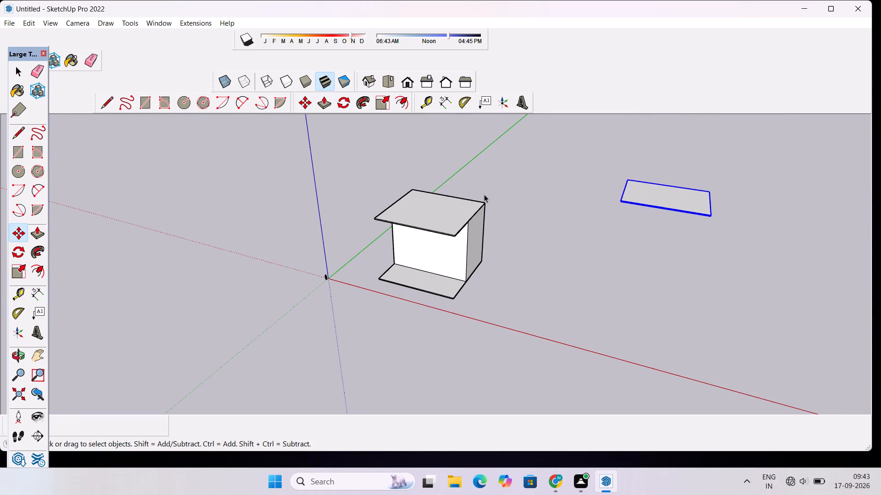
Examine the block's open front and side, with both projecting slabs, from lower and higher angles.
scroll(484, 194, "down", 7)
key("o")
left_click_drag(504, 266, 453, 246)
scroll(448, 223, "up", 12)
left_click_drag(636, 225, 523, 230)
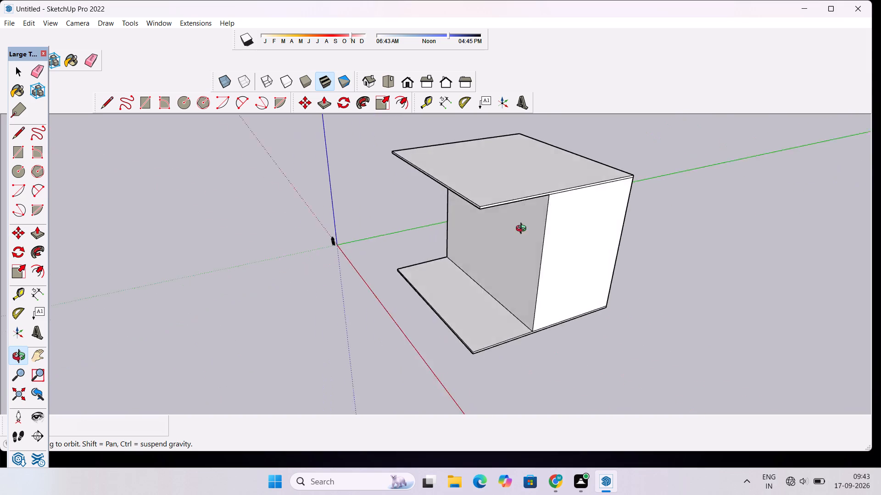
left_click_drag(523, 230, 449, 245)
scroll(449, 245, "down", 9)
left_click_drag(410, 255, 523, 308)
left_click_drag(431, 286, 410, 304)
Measure the base slab's projection with the Dimension tool, from its front corner to the block's front wall.
scroll(424, 291, "up", 2)
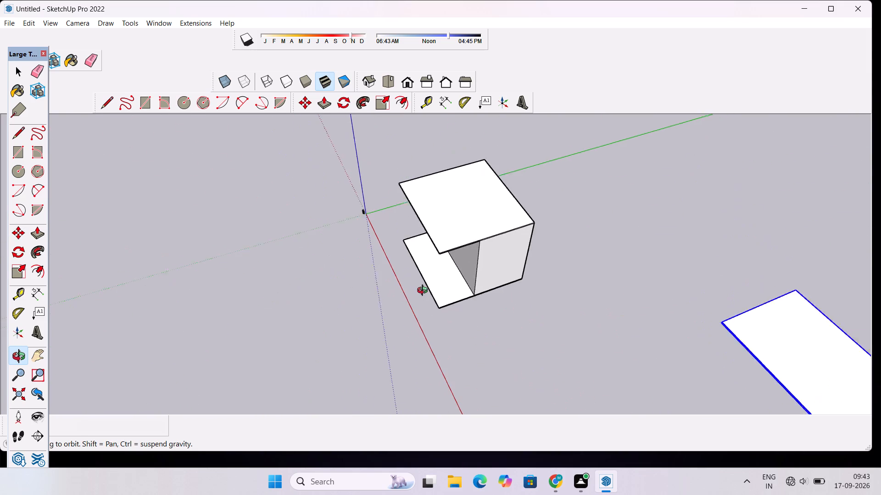
scroll(424, 291, "up", 4)
left_click(30, 296)
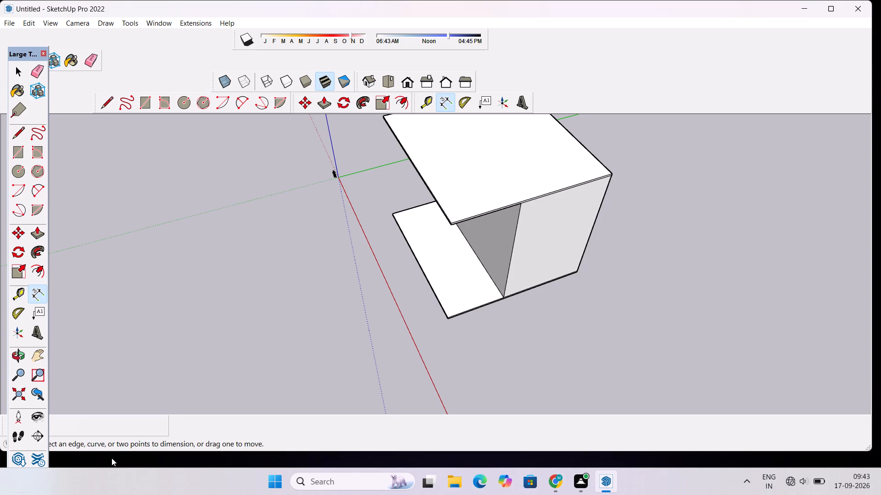
scroll(454, 332, "up", 5)
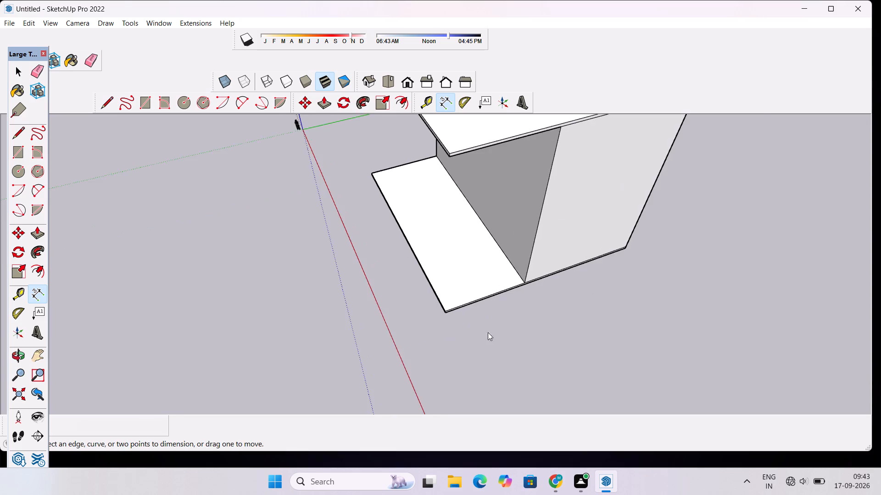
scroll(488, 332, "up", 9)
left_click(350, 277)
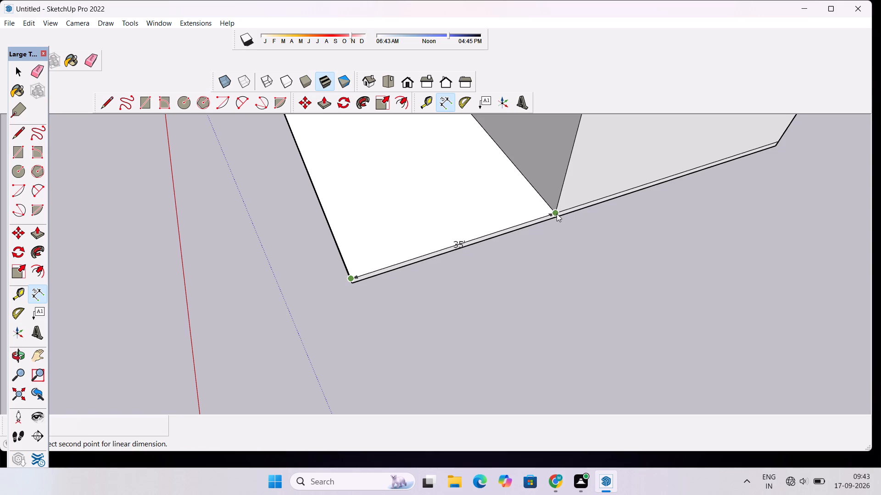
key("space")
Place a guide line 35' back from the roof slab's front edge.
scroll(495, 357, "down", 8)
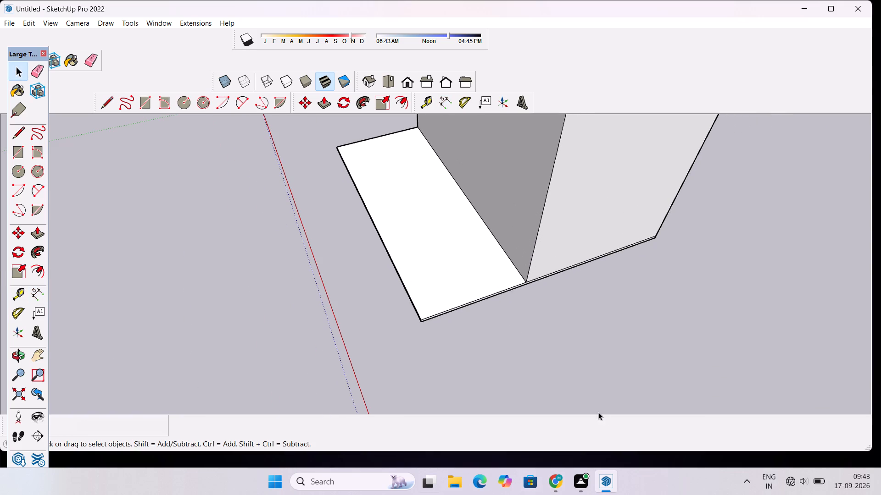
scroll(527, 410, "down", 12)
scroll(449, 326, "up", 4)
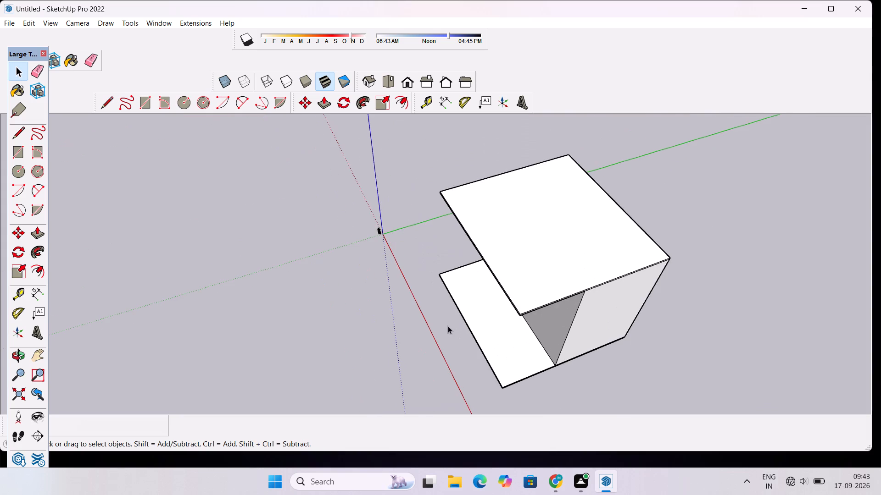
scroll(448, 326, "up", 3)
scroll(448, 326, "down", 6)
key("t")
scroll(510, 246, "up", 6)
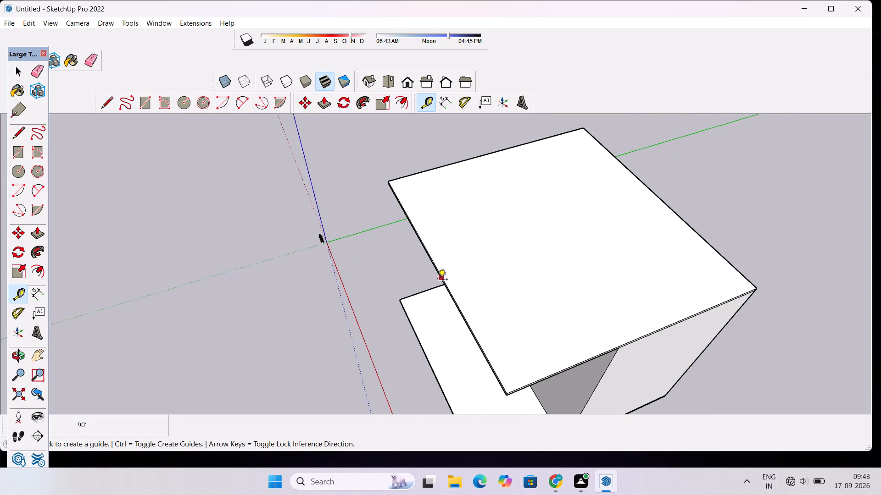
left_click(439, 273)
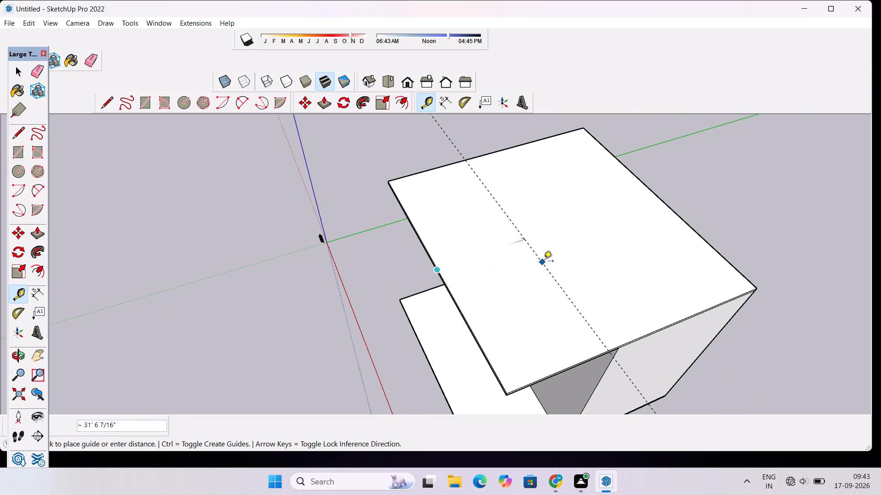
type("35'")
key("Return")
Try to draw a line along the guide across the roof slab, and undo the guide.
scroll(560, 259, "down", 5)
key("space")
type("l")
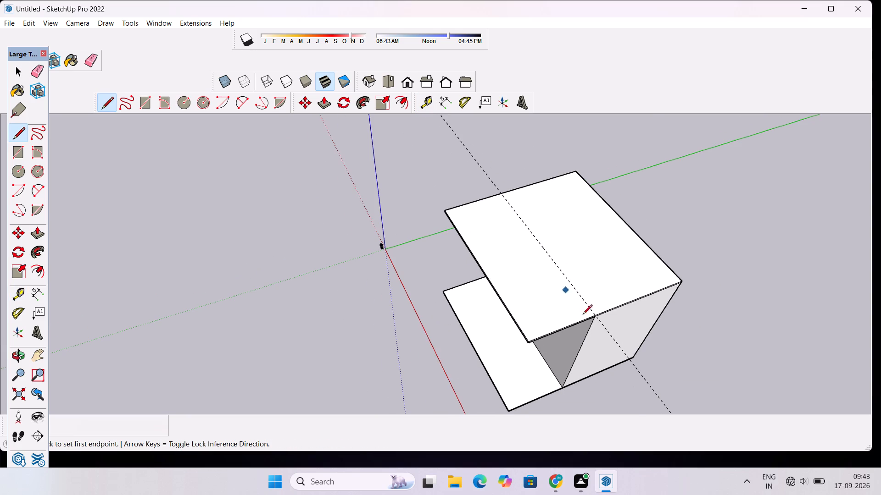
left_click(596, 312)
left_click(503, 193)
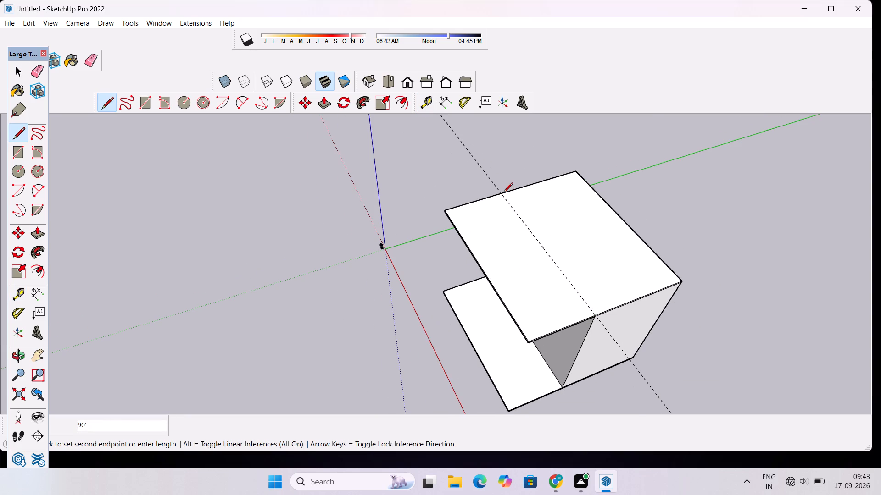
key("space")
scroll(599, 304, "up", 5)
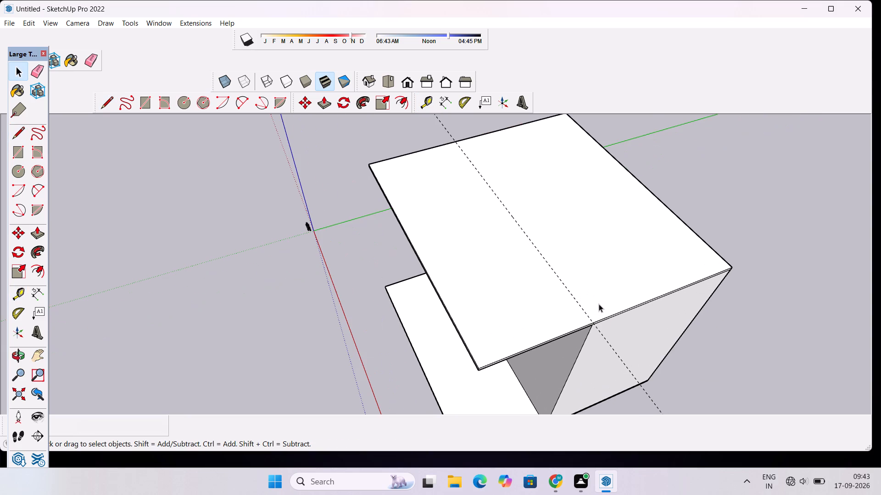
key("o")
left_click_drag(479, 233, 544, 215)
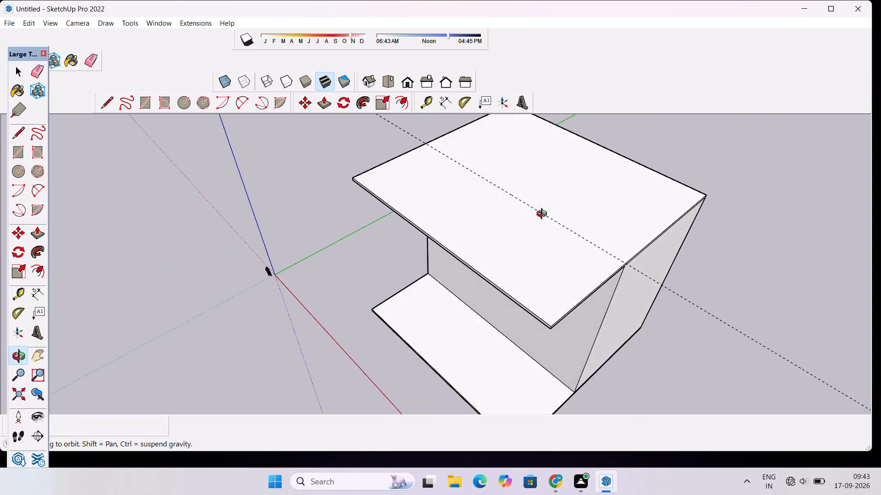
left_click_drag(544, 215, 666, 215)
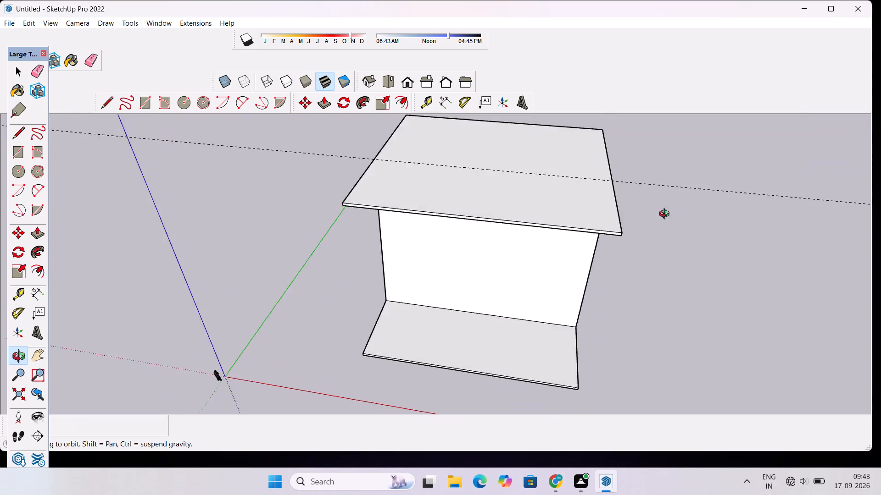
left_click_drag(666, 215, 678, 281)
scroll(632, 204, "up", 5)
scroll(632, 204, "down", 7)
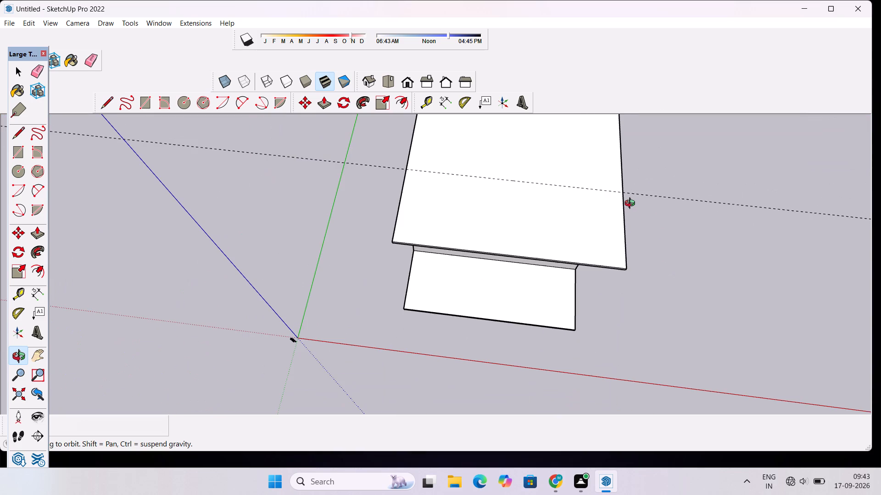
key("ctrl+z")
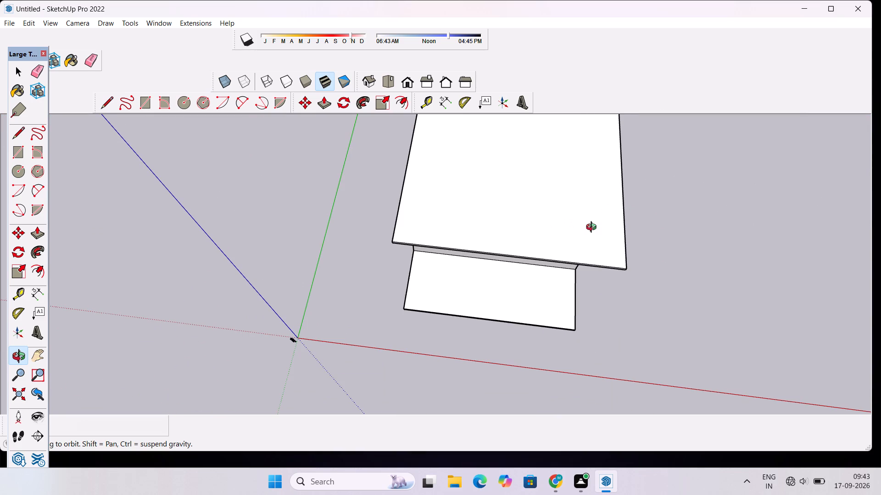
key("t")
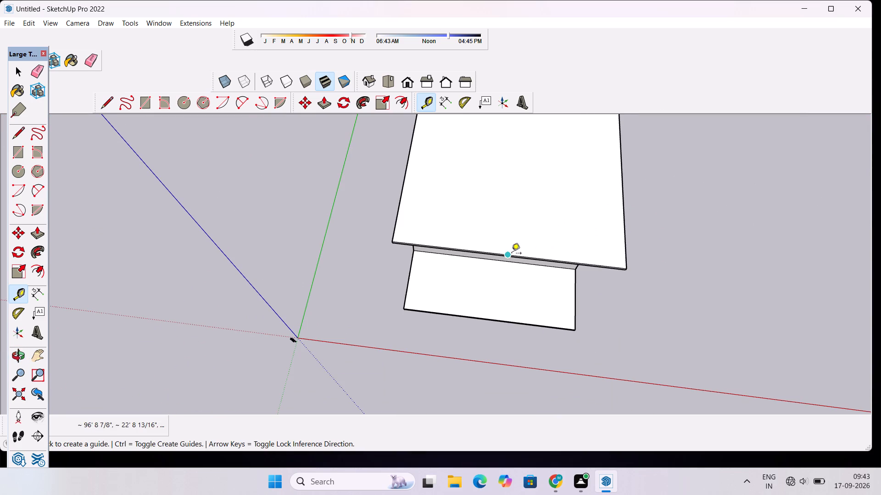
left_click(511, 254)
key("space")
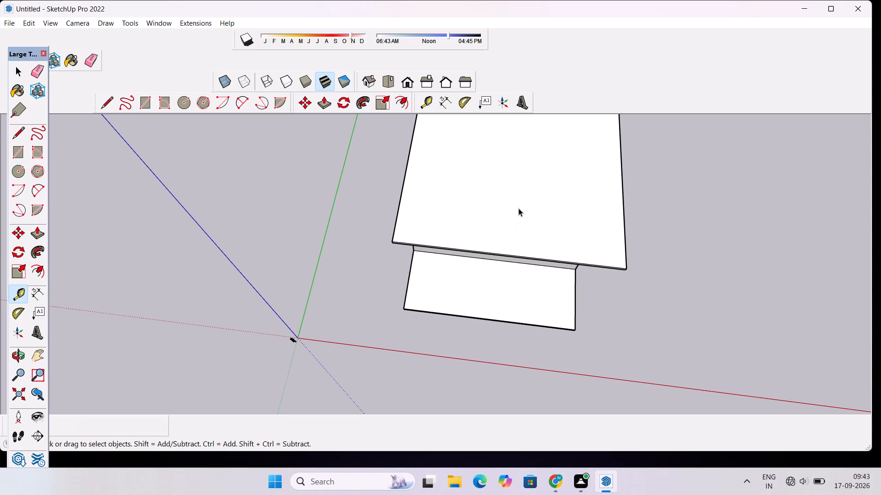
Place a guide line on the roof slab's top face, 35' back from its front edge.
key("o")
left_click_drag(567, 289, 512, 177)
scroll(510, 176, "up", 2)
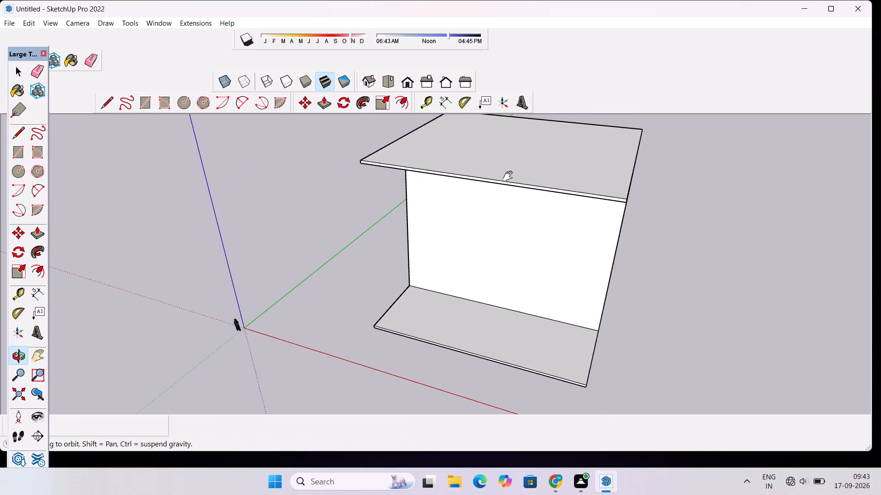
left_click_drag(510, 176, 483, 273, "shift")
key("t")
scroll(477, 269, "up", 2)
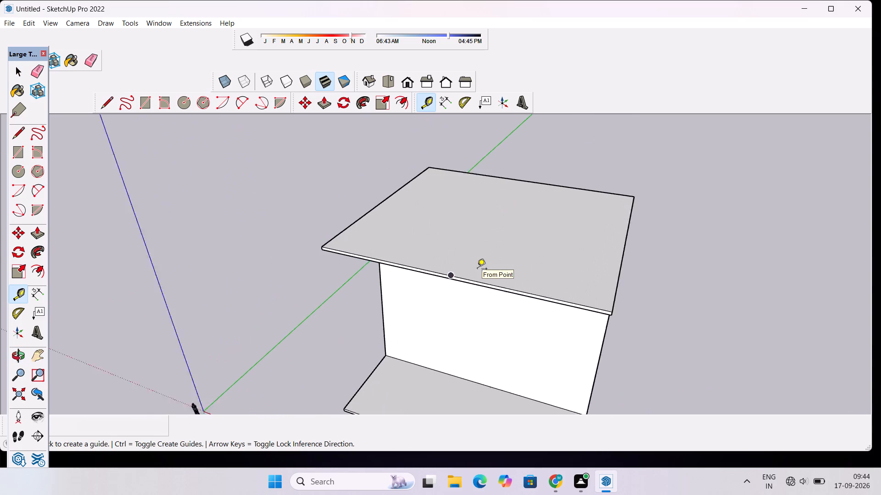
scroll(477, 269, "up", 3)
left_click(465, 283)
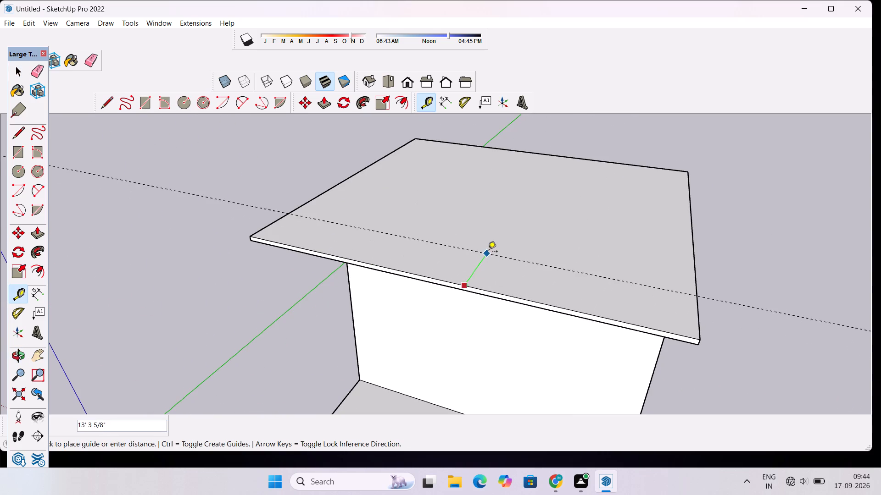
scroll(488, 252, "up", 5)
scroll(512, 223, "down", 4)
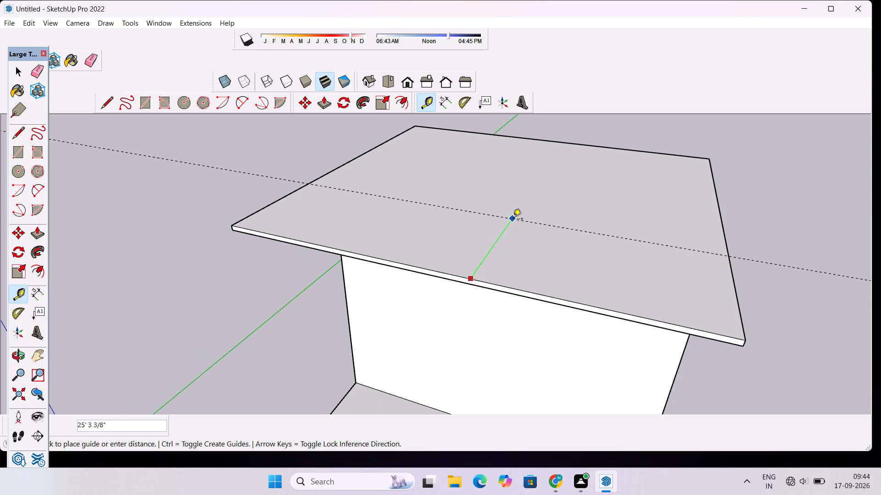
type("35'")
key("Return")
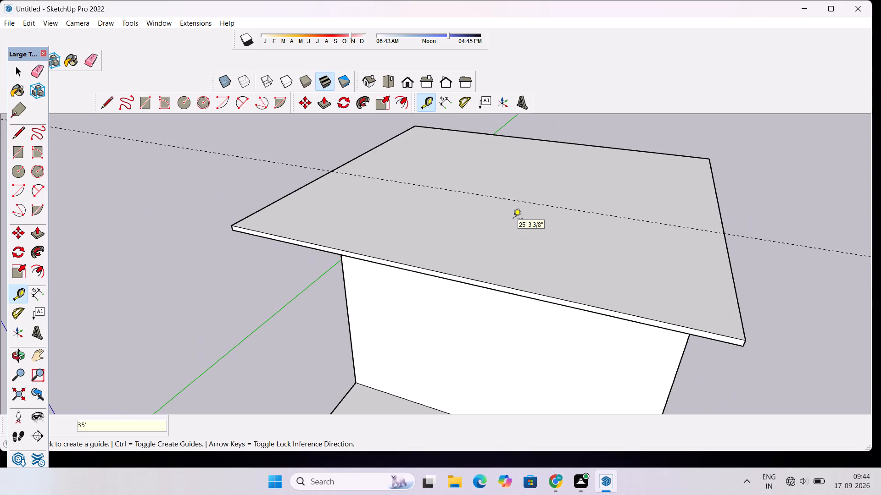
Draw a 90' line along the guide across the roof slab's top, from one side edge to the other.
key("l")
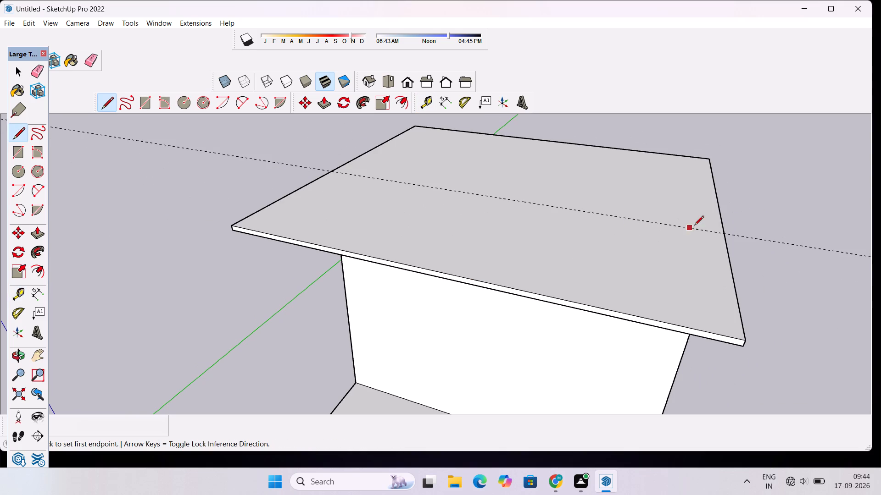
scroll(726, 233, "up", 6)
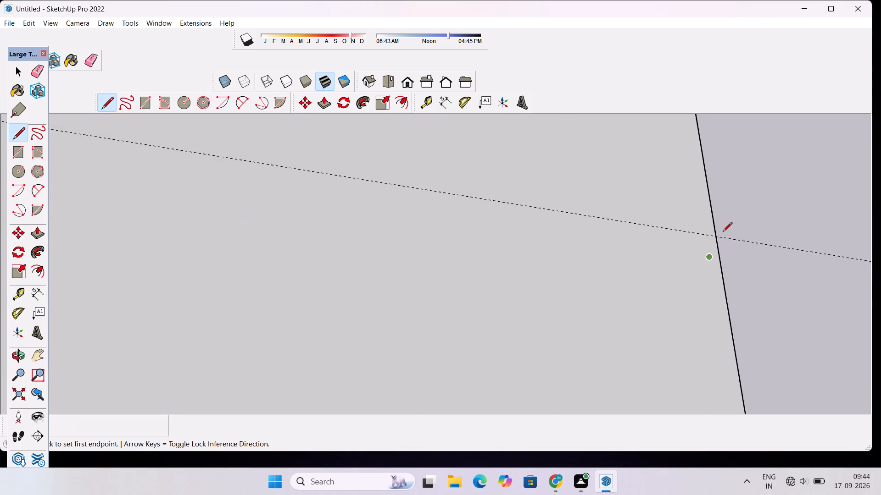
left_click(717, 236)
scroll(652, 236, "down", 17)
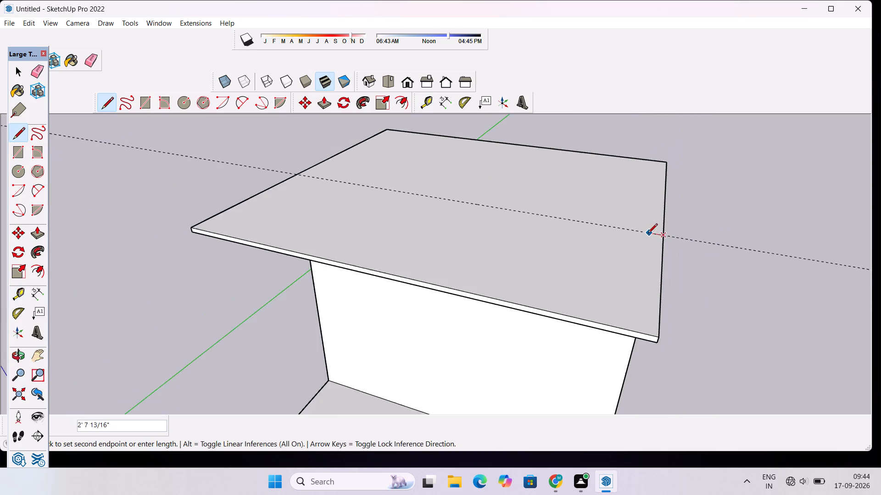
scroll(648, 234, "down", 4)
scroll(381, 187, "up", 10)
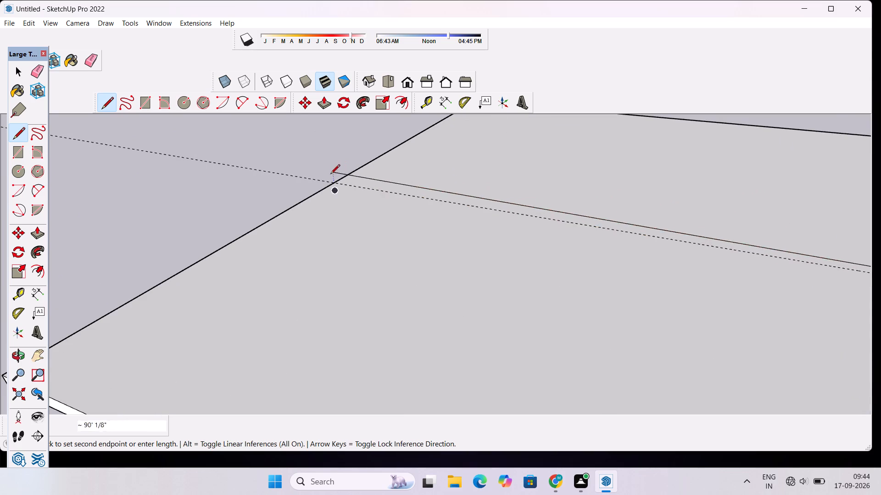
scroll(330, 181, "up", 7)
scroll(330, 181, "down", 5)
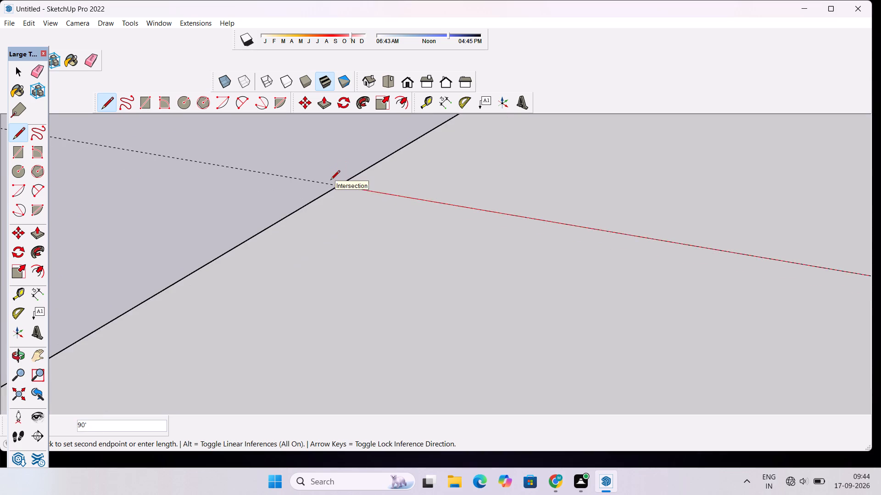
scroll(337, 183, "up", 4)
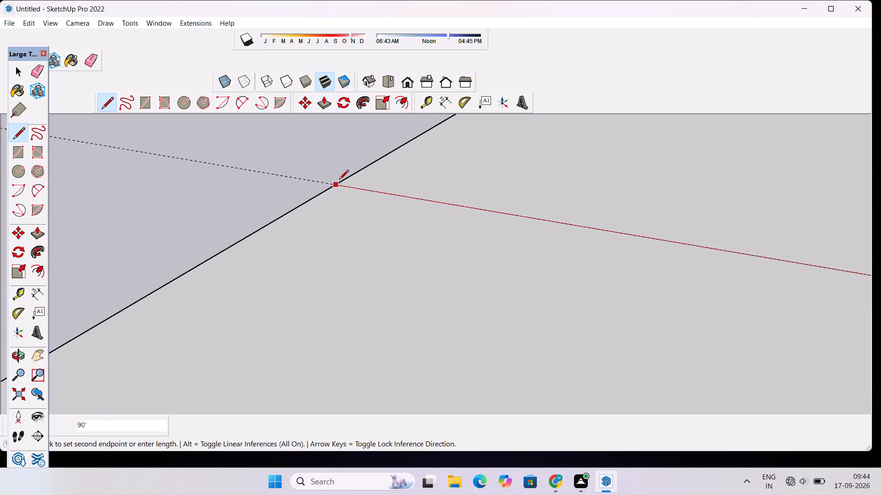
left_click(340, 183)
key("space")
Erase the guide line over the roof slab.
scroll(340, 183, "down", 8)
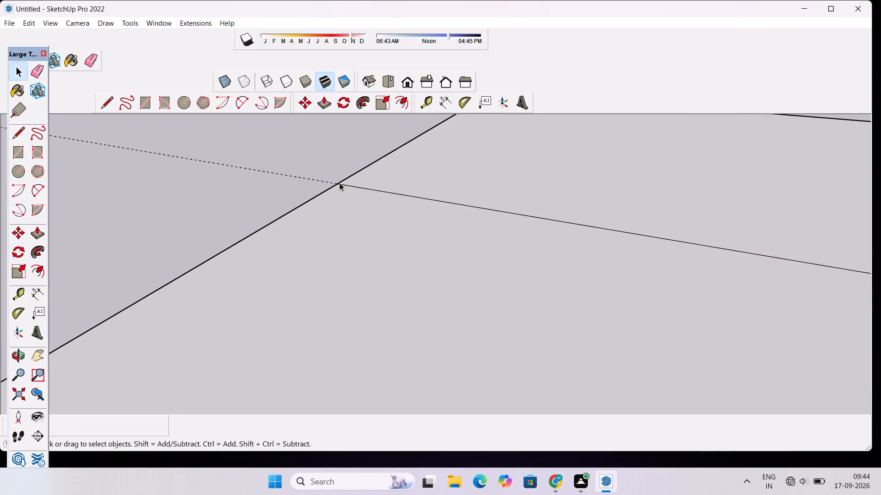
key("e")
left_click_drag(319, 161, 314, 182)
scroll(314, 182, "down", 14)
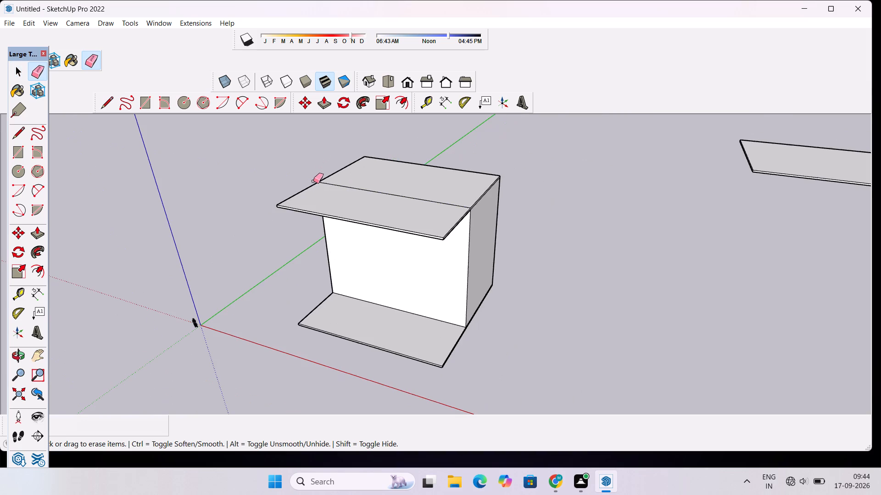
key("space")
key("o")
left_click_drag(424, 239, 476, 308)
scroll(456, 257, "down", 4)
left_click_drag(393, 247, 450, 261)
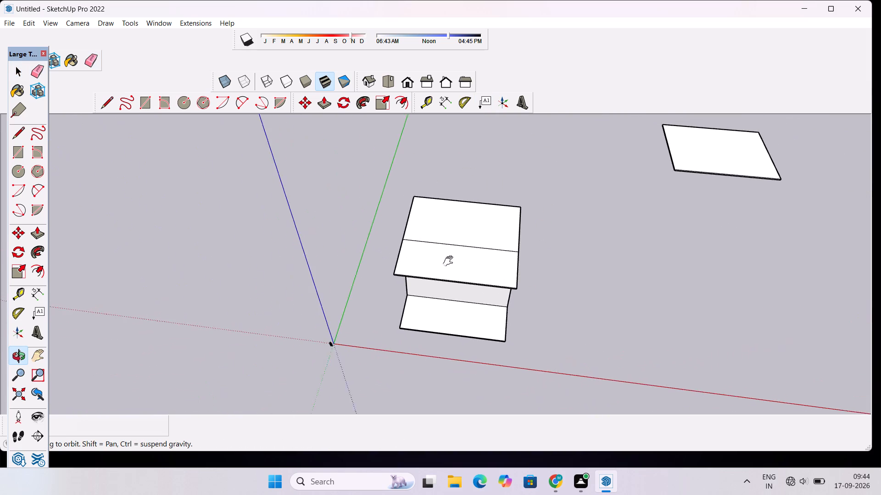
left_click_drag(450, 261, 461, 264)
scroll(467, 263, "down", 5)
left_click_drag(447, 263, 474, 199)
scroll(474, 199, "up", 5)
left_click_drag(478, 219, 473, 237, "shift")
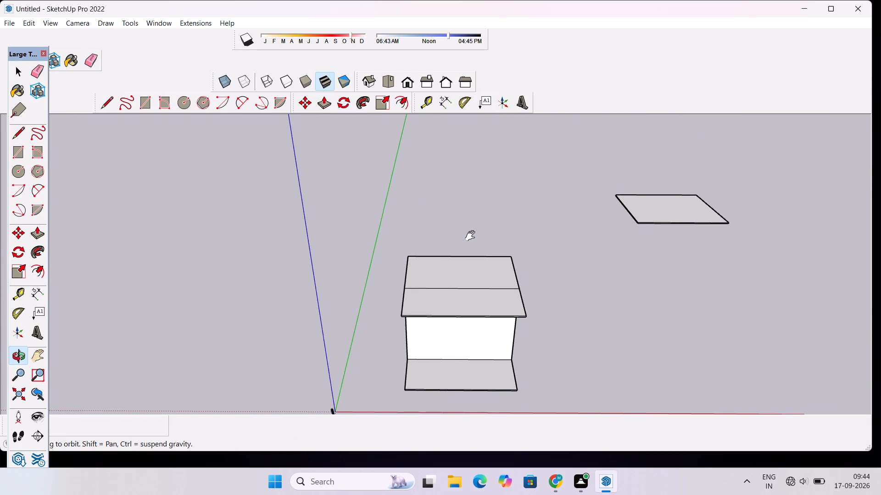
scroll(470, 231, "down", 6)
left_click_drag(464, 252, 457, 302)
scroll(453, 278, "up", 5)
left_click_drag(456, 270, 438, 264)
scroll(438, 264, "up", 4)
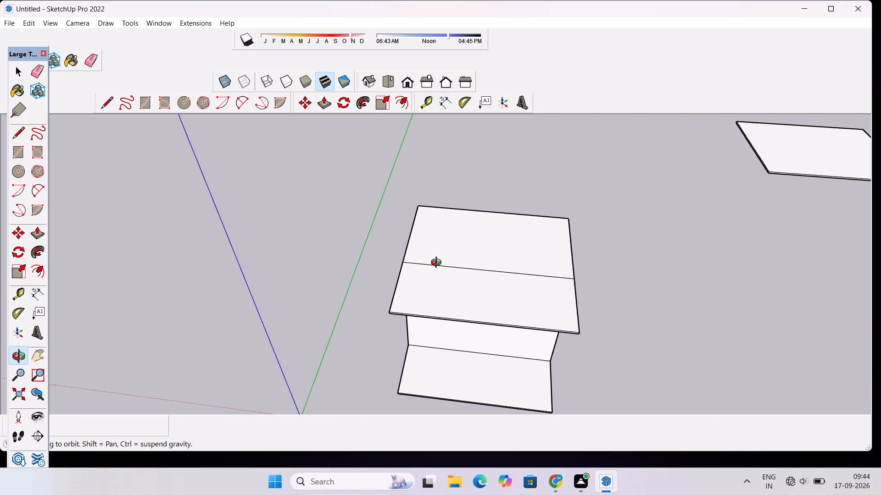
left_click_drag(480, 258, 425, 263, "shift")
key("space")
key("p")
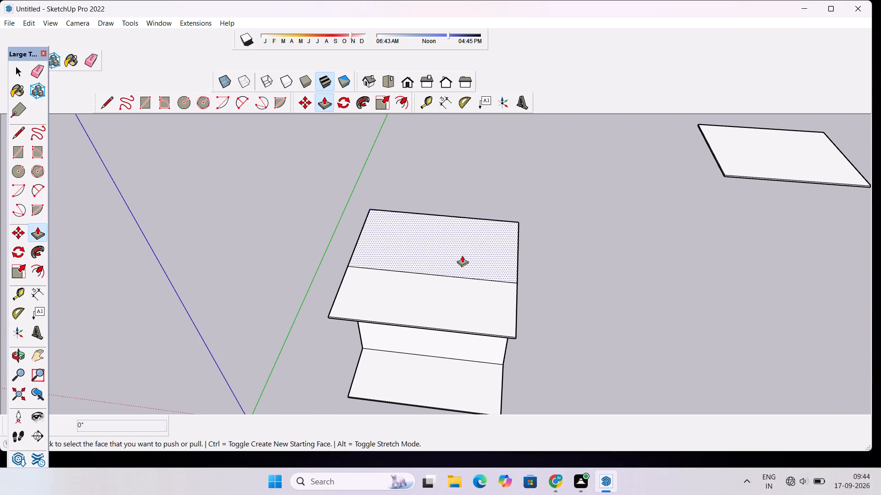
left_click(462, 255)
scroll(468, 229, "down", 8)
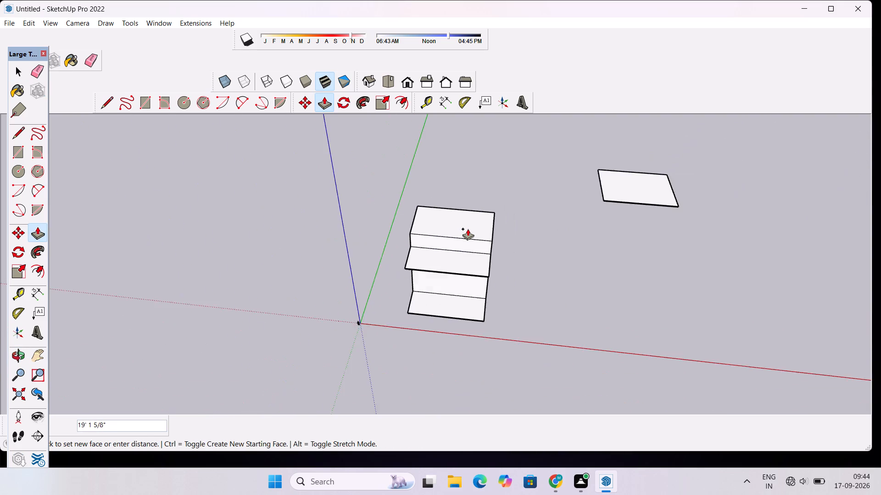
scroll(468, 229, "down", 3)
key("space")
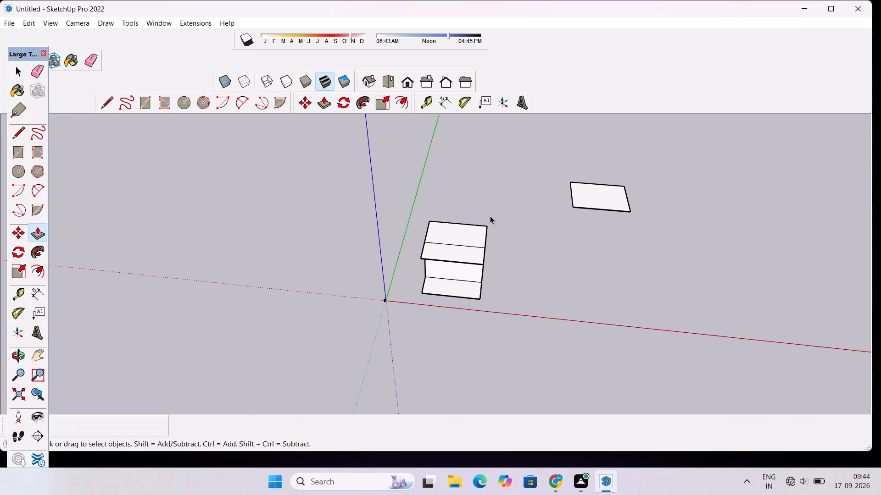
Measure the lower block's height along its front vertical edge, from the base slab up to the roof slab.
key("o")
left_click_drag(619, 293, 552, 145)
scroll(522, 262, "up", 5)
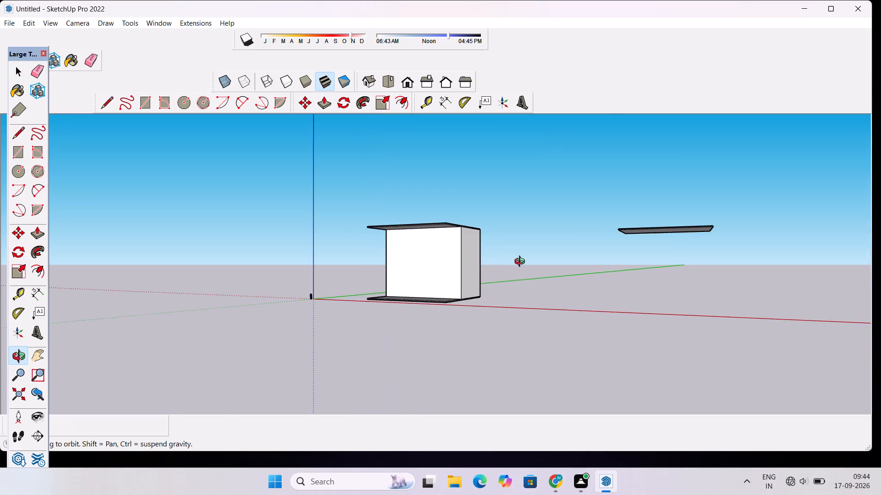
left_click_drag(521, 264, 447, 326)
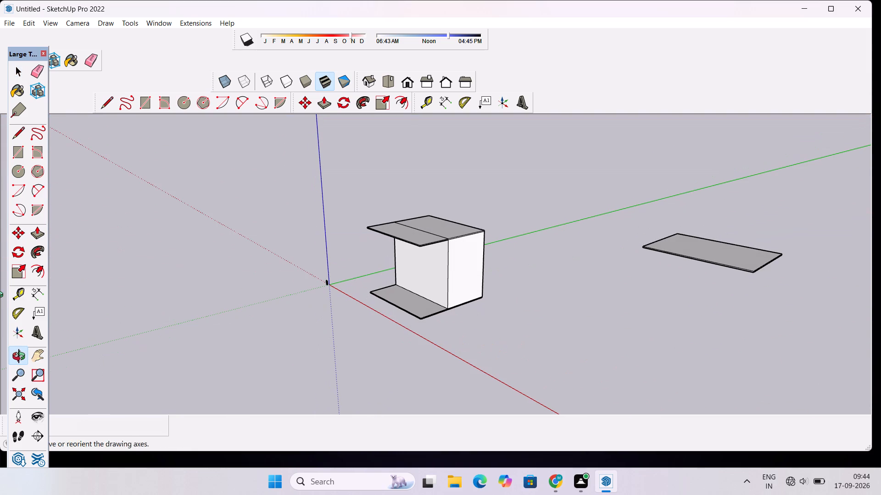
left_click(32, 301)
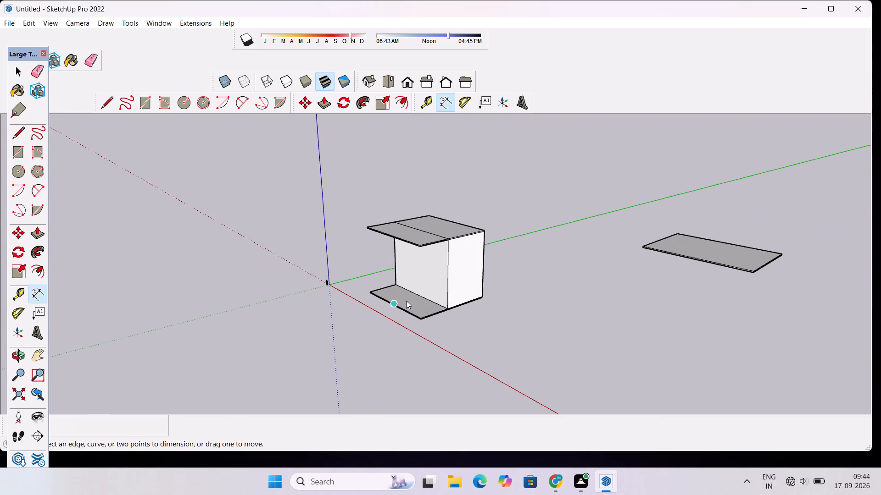
scroll(447, 314, "up", 16)
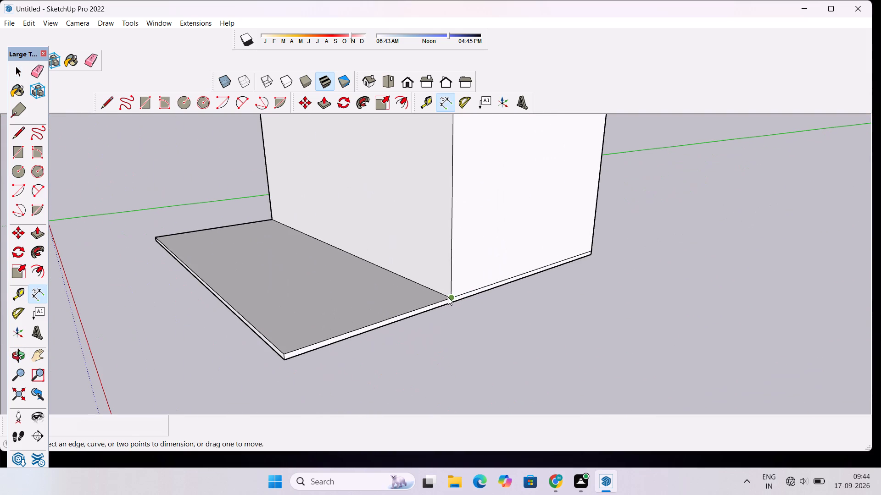
left_click(452, 299)
scroll(452, 295, "down", 13)
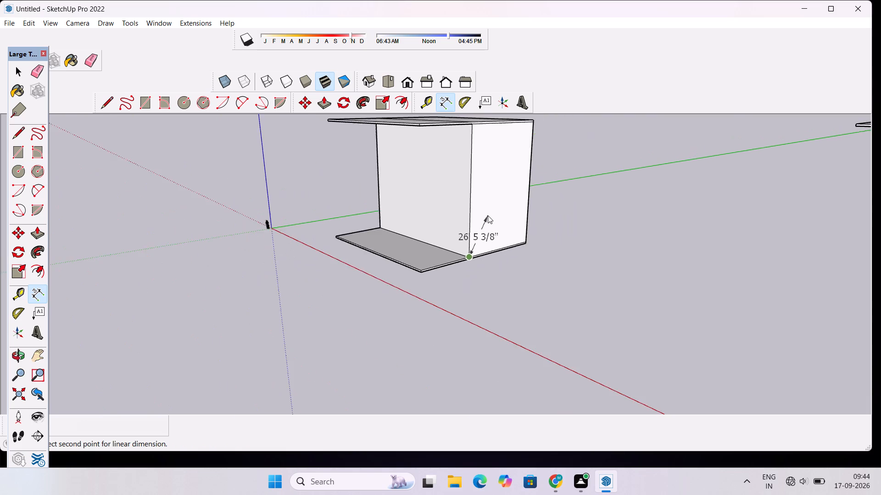
scroll(488, 215, "down", 3)
scroll(486, 171, "up", 9)
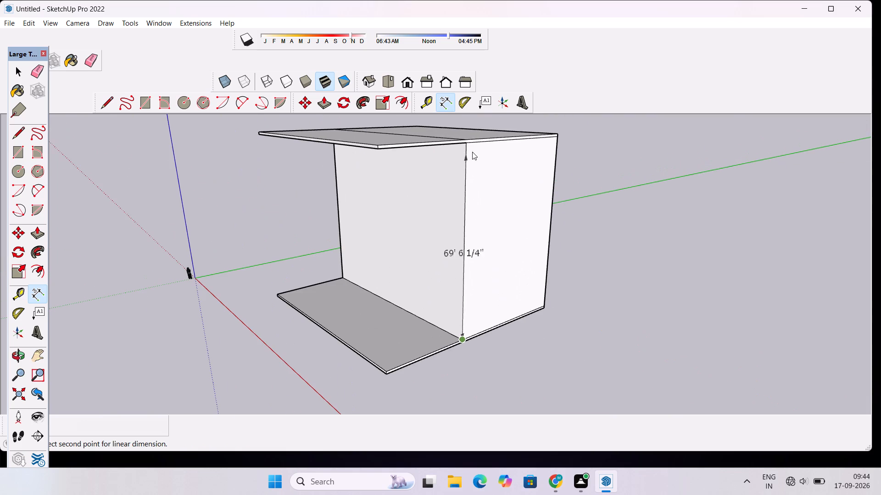
key("space")
Push/Pull the rear part of the roof slab's top face up 73' to form an upper block.
scroll(449, 231, "down", 8)
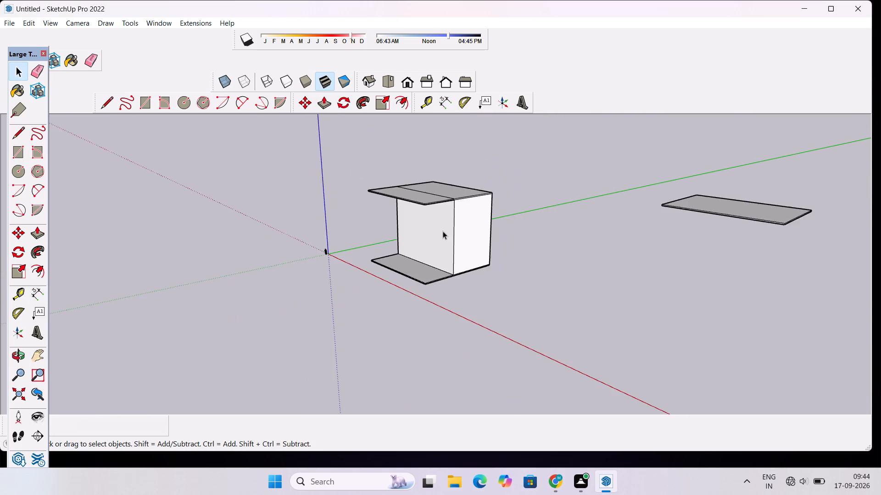
scroll(443, 231, "down", 7)
key("o")
left_click_drag(456, 212, 467, 255)
scroll(453, 204, "up", 5)
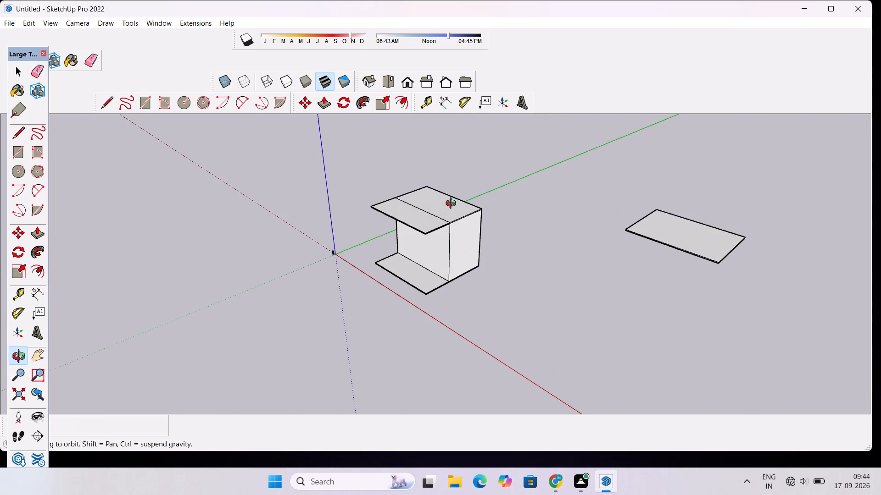
key("space")
scroll(453, 204, "up", 4)
key("p")
left_click(452, 218)
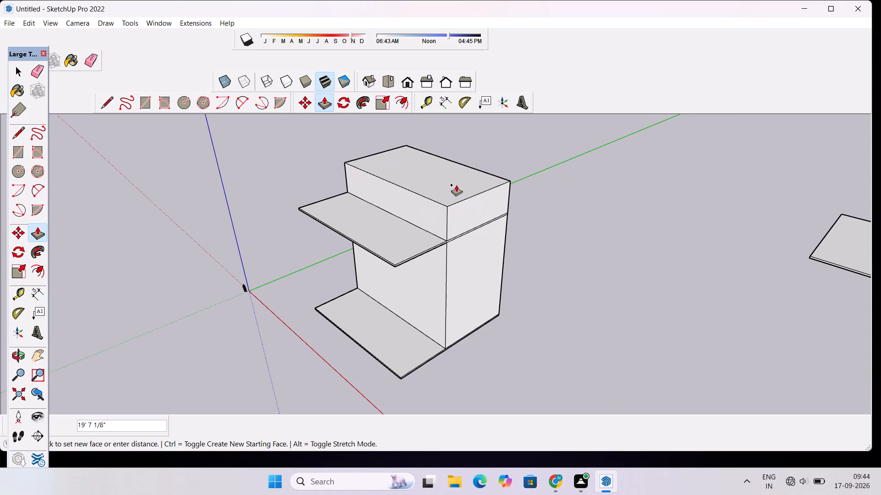
key("7")
key("3")
key("apostrophe")
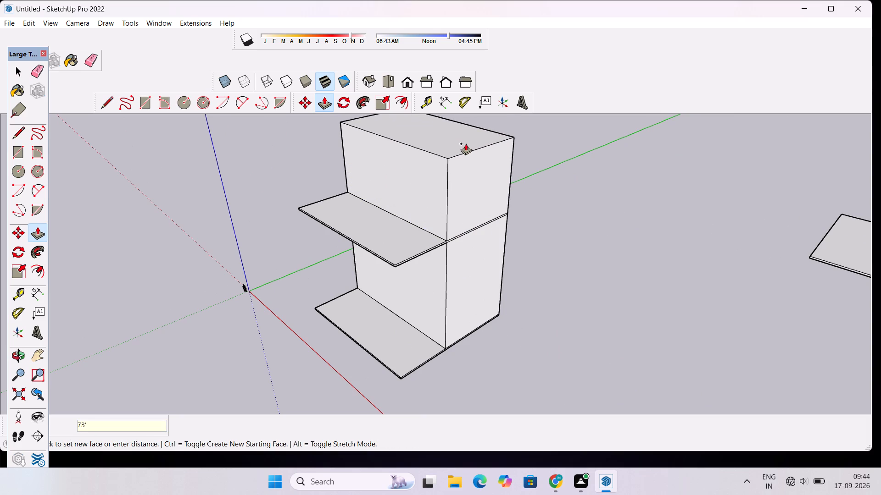
key("Return")
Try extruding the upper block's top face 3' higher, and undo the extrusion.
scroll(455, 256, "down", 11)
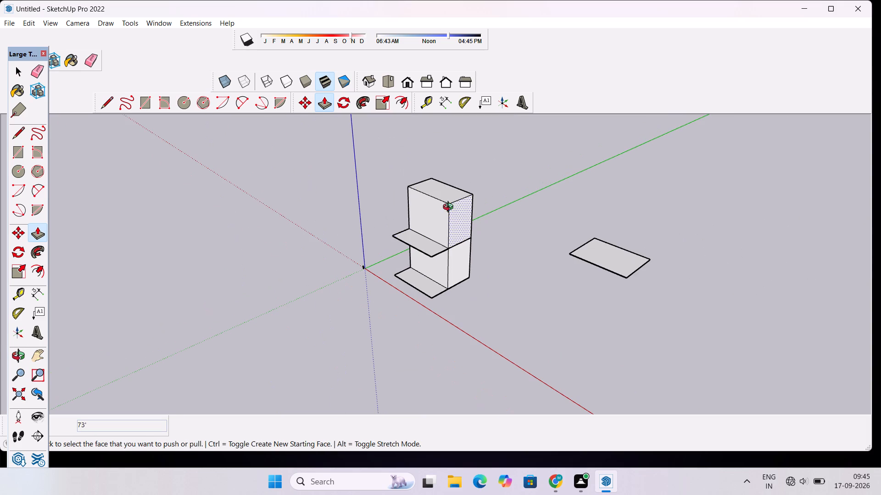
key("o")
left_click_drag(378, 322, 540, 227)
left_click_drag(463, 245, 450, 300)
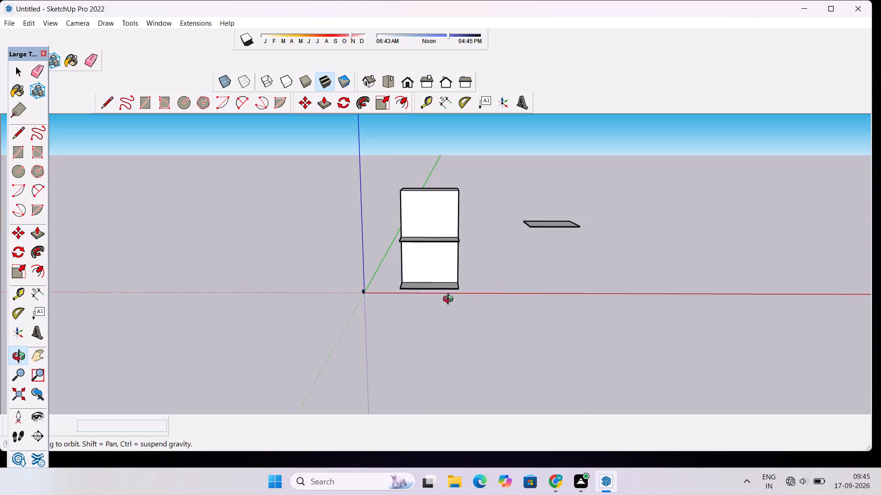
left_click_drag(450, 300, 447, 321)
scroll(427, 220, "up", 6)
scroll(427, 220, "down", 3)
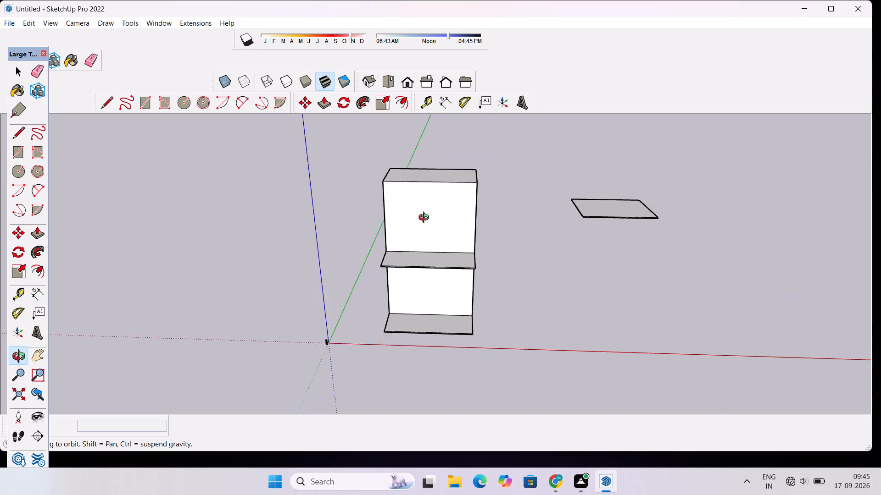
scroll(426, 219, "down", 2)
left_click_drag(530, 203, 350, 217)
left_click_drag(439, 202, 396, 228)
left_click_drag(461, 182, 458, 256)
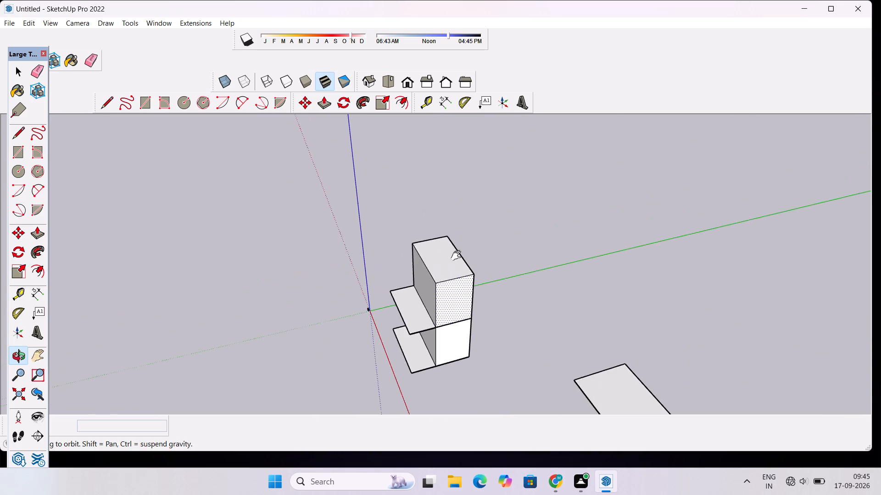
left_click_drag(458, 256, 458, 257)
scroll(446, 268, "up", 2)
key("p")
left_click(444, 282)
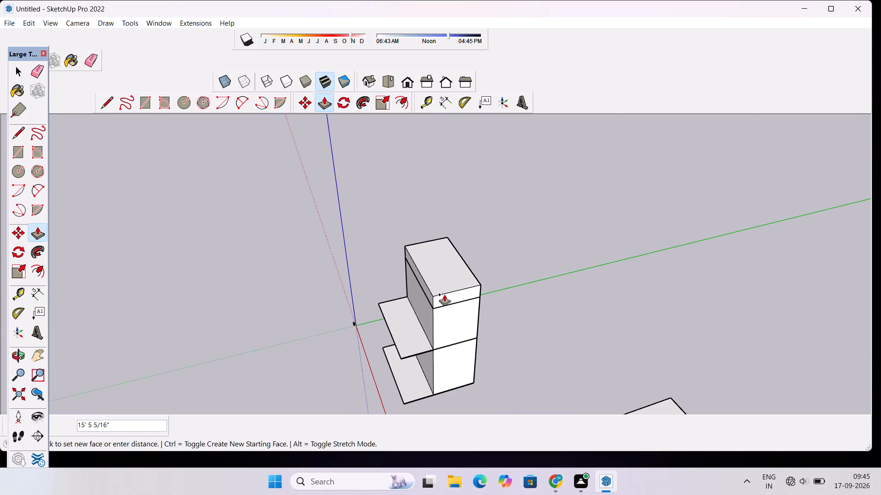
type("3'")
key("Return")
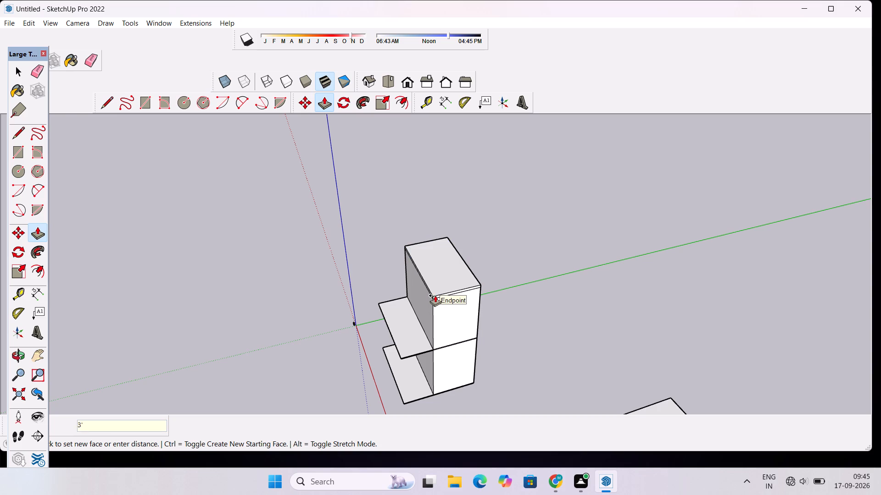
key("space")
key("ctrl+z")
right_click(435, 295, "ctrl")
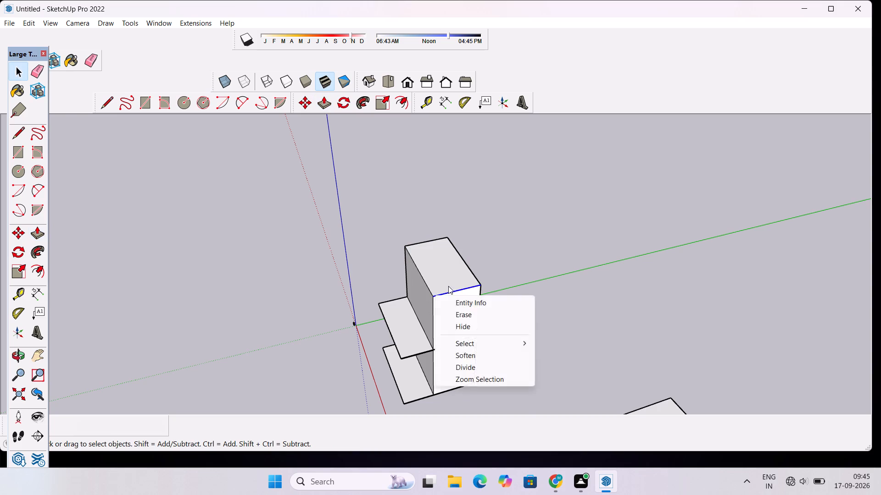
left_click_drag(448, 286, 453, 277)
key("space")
Measure the upper block's height along its front vertical edge, starting from the roof slab's top.
scroll(423, 289, "down", 4)
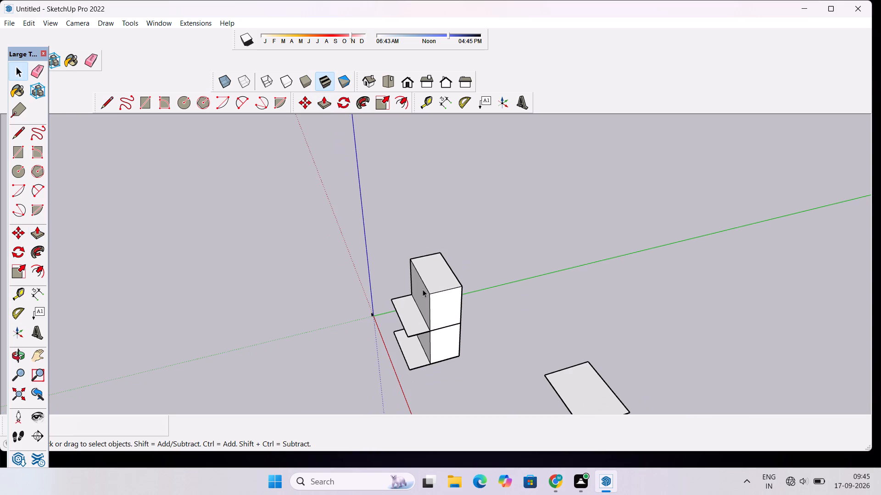
scroll(380, 358, "up", 6)
left_click(28, 289)
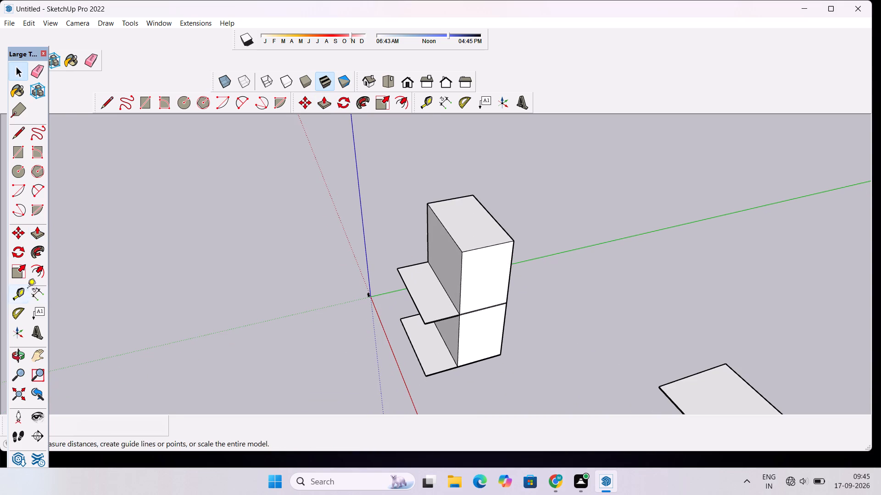
key("space")
left_click(39, 292)
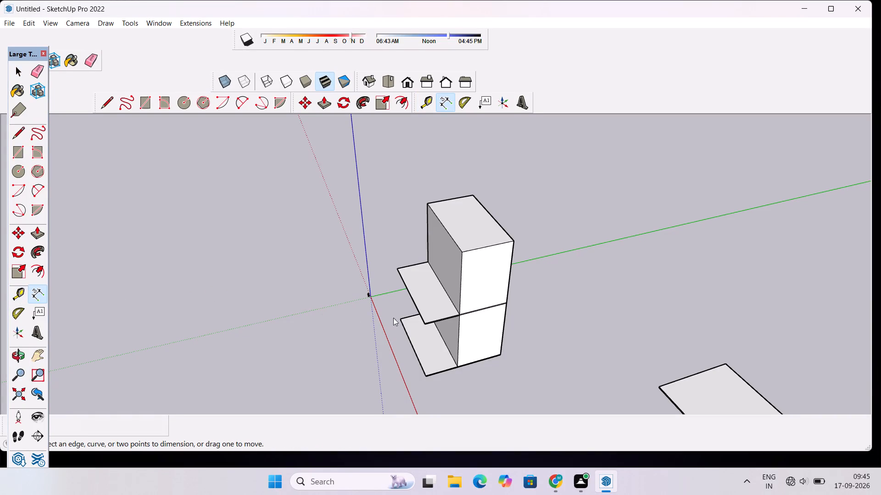
scroll(457, 312, "up", 15)
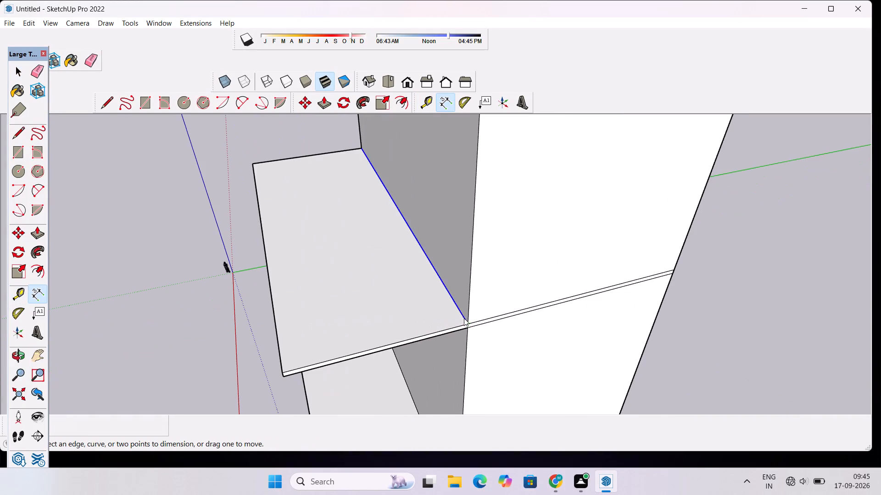
left_click(469, 321)
scroll(469, 316, "down", 12)
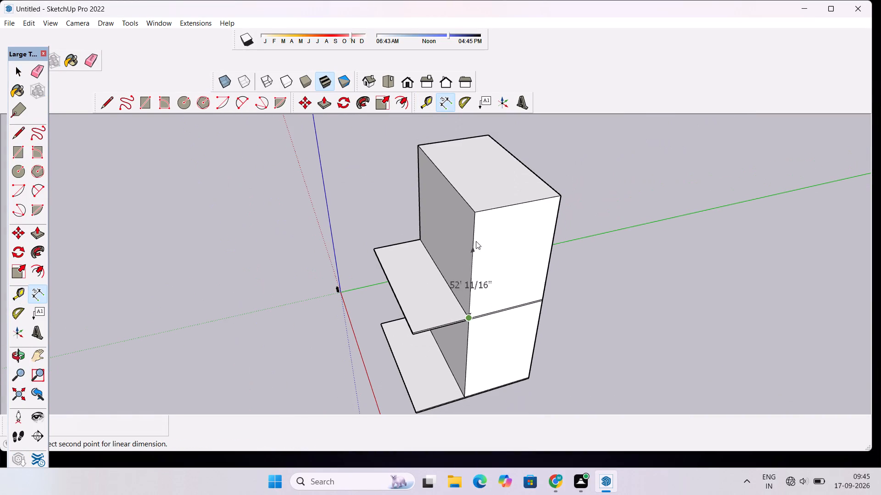
key("space")
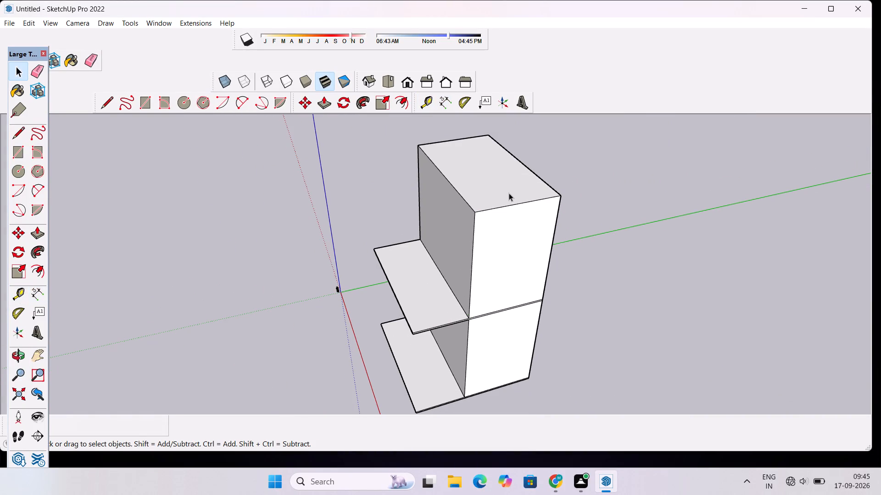
Push the upper block's top face down 3' with Push/Pull.
left_click(509, 192)
key("p")
left_click(509, 192)
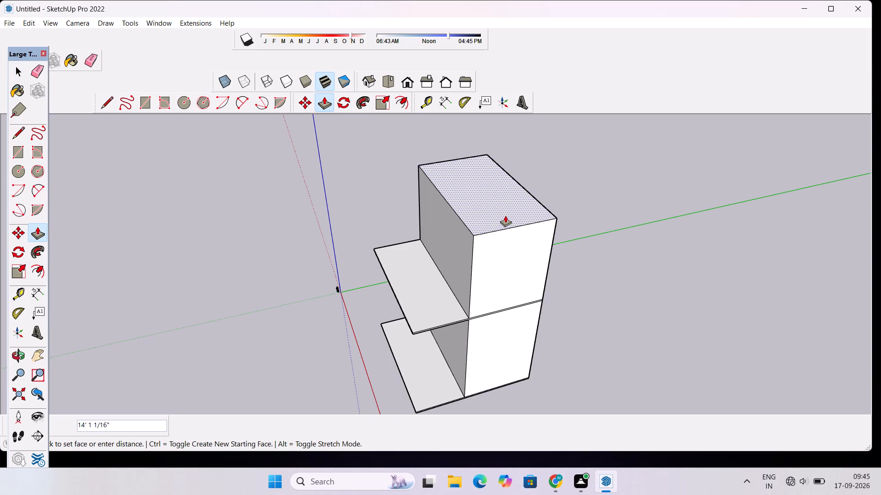
key("3")
key("apostrophe")
key("Return")
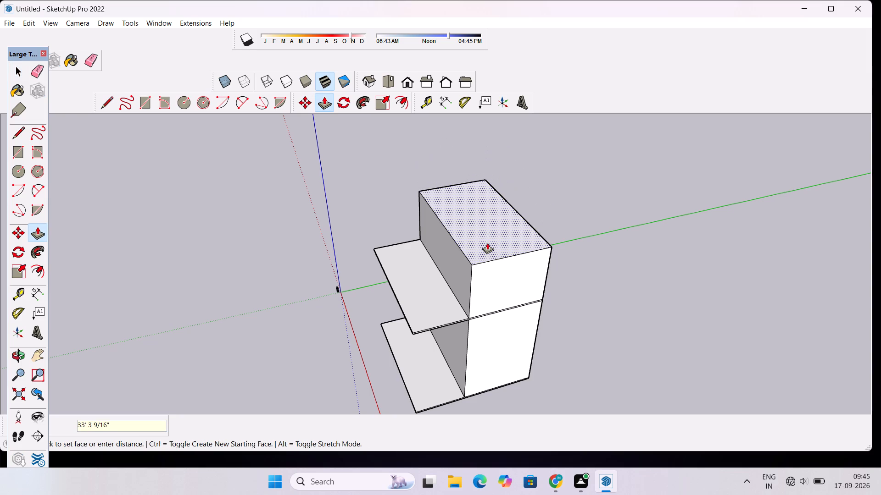
key("3")
key("apostrophe")
key("Return")
key("space")
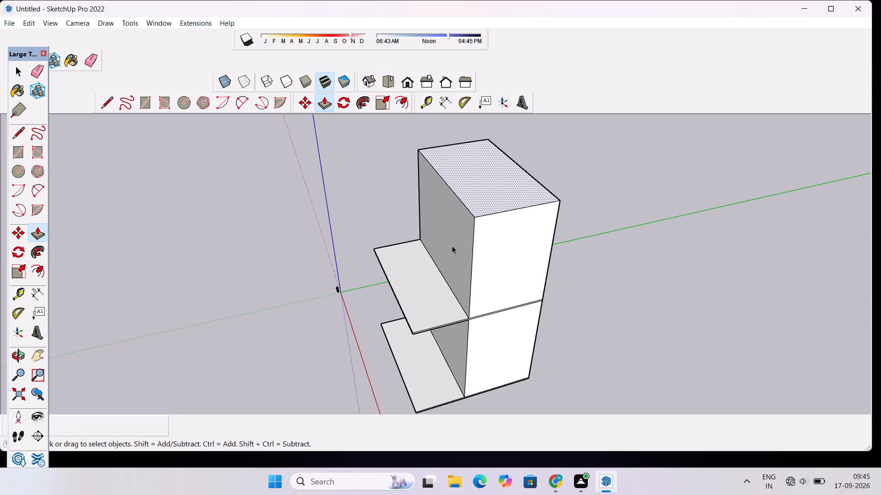
Measure the lowered upper block's height along its front vertical edge, starting from the roof slab's top.
left_click(39, 291)
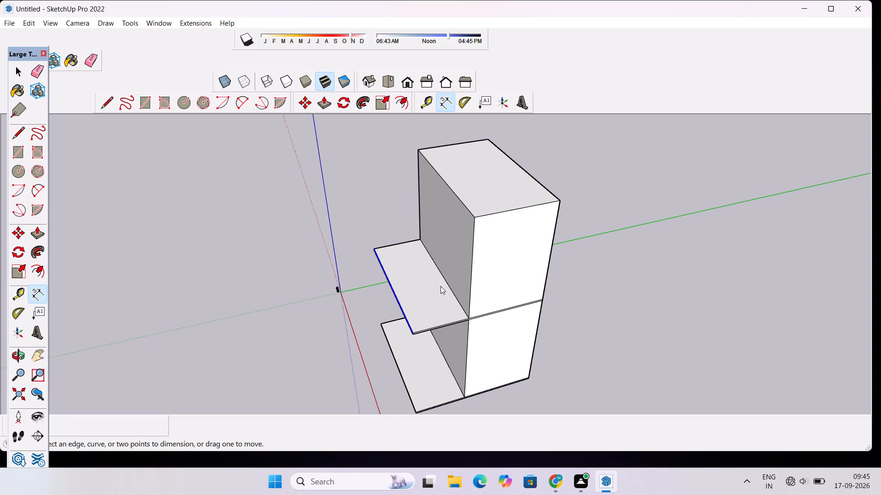
left_click(468, 319)
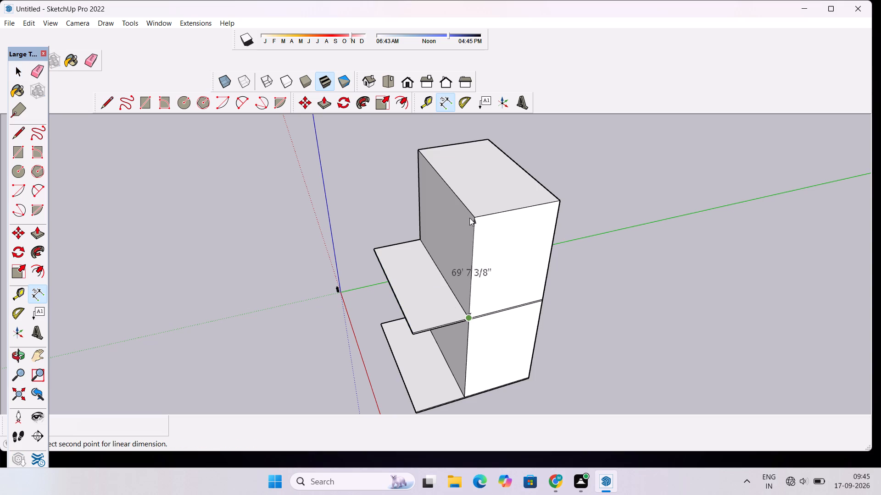
key("space")
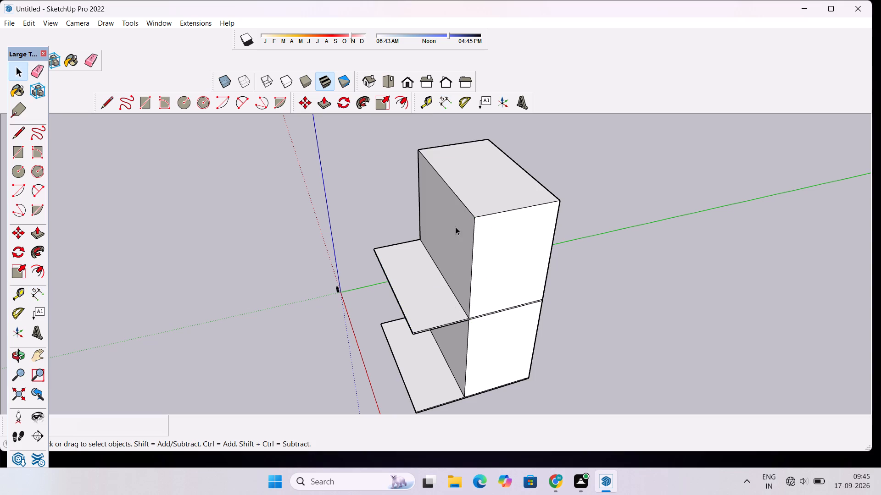
Examine the stacked blocks and their front projections from several sides and heights.
key("o")
left_click_drag(347, 297, 566, 231)
scroll(567, 231, "down", 6)
left_click_drag(567, 231, 534, 268, "shift")
scroll(524, 258, "down", 3)
left_click_drag(524, 258, 530, 286)
scroll(527, 282, "up", 1)
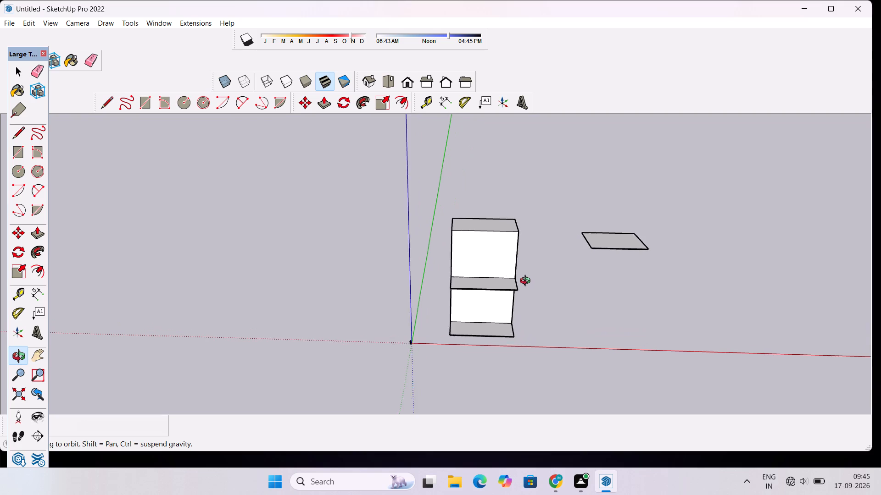
scroll(527, 282, "up", 1)
left_click_drag(515, 258, 516, 289, "shift")
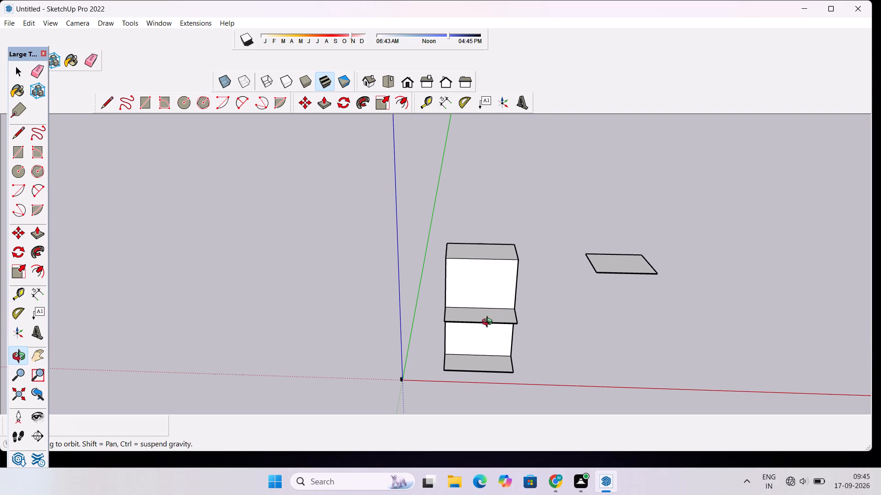
scroll(487, 326, "down", 6)
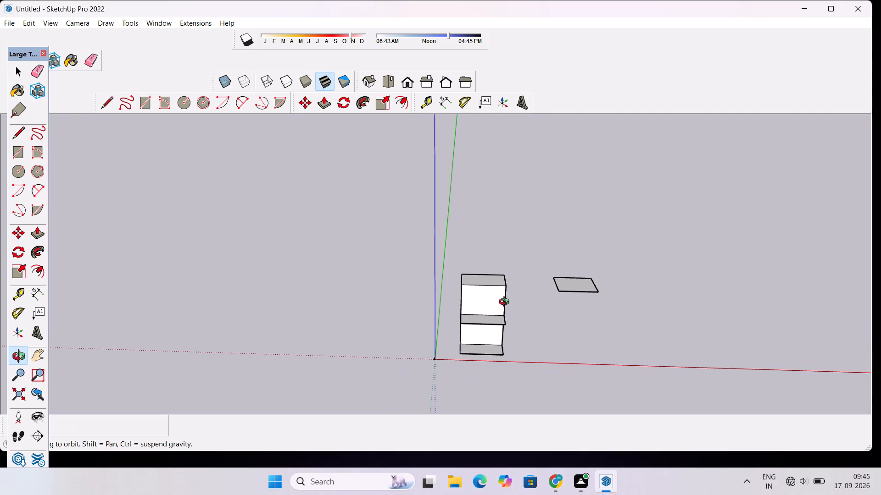
scroll(501, 297, "up", 10)
left_click_drag(504, 280, 504, 299, "shift")
scroll(504, 299, "down", 5)
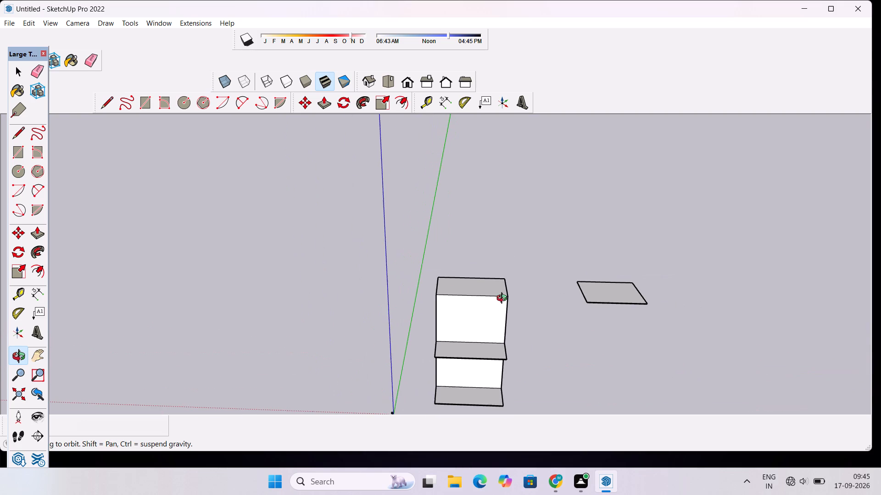
left_click_drag(494, 297, 492, 324, "shift")
scroll(492, 324, "up", 3)
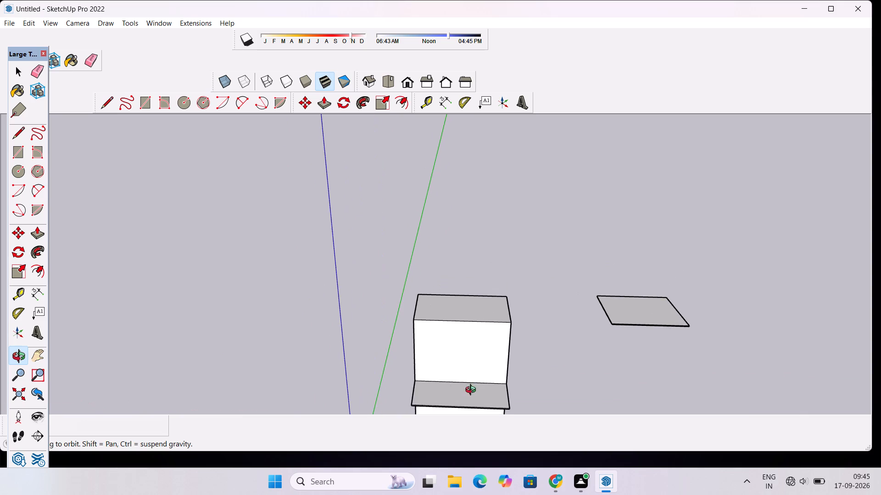
left_click_drag(469, 388, 468, 325)
scroll(466, 317, "down", 6)
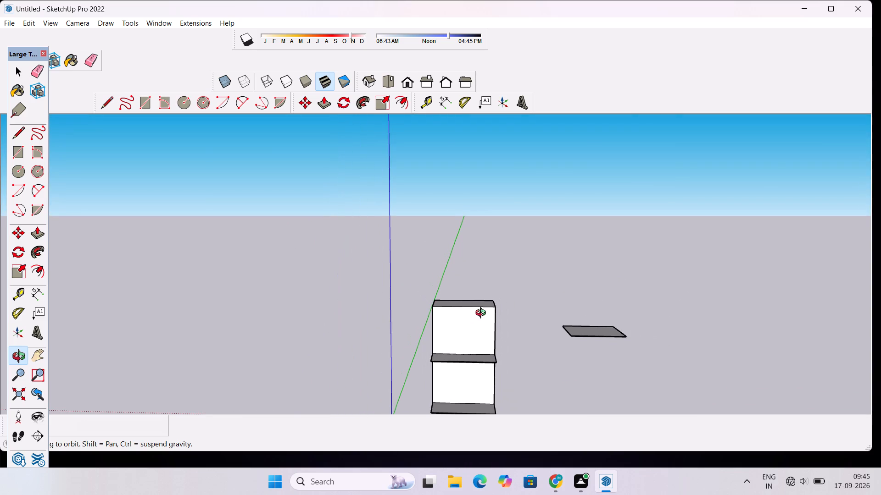
scroll(472, 318, "down", 5)
scroll(456, 352, "up", 2)
left_click_drag(454, 352, 603, 388)
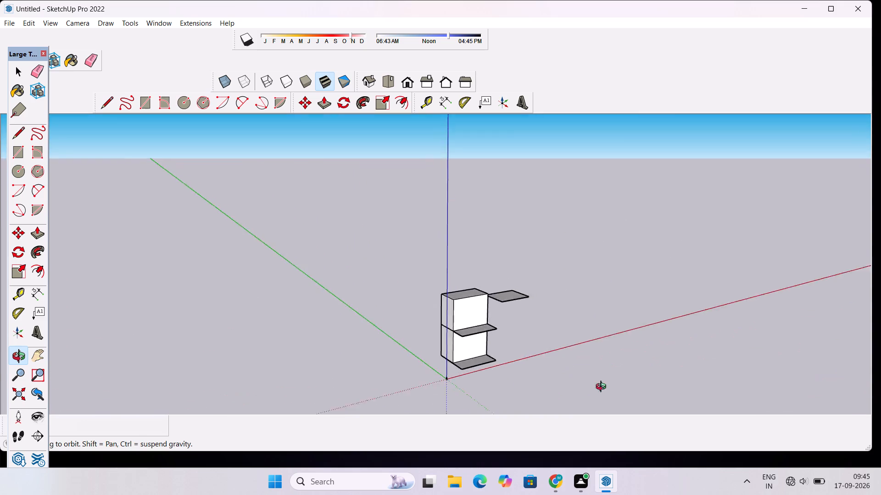
left_click_drag(603, 388, 642, 396)
scroll(482, 341, "up", 5)
scroll(482, 341, "down", 3)
Place a guide on the lower front projection, 2' in from its left side edge, with Tape Measure.
left_click_drag(492, 335, 372, 399)
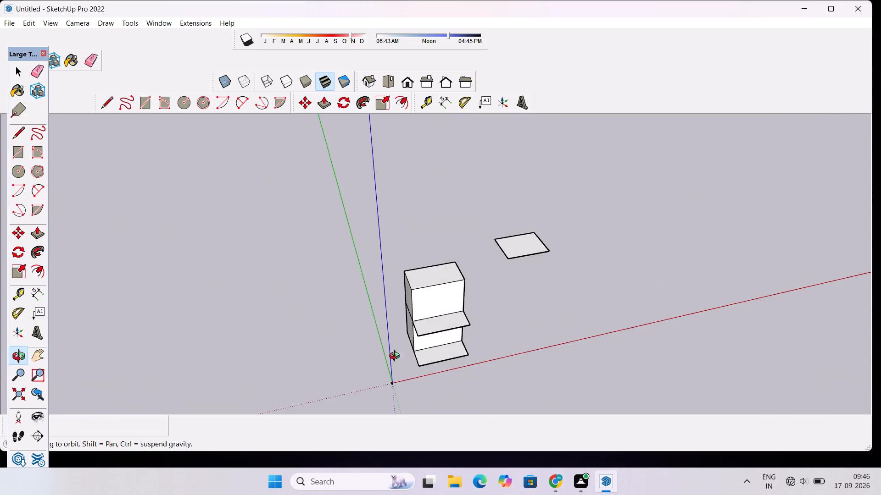
scroll(408, 346, "up", 4)
left_click_drag(471, 319, 466, 362)
scroll(460, 357, "up", 3)
left_click_drag(457, 348, 453, 349)
scroll(451, 345, "up", 9)
key("t")
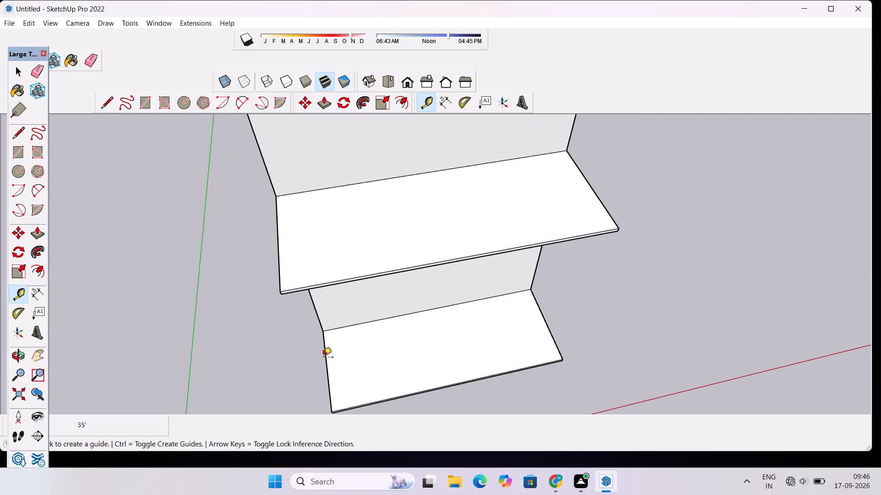
left_click(326, 368)
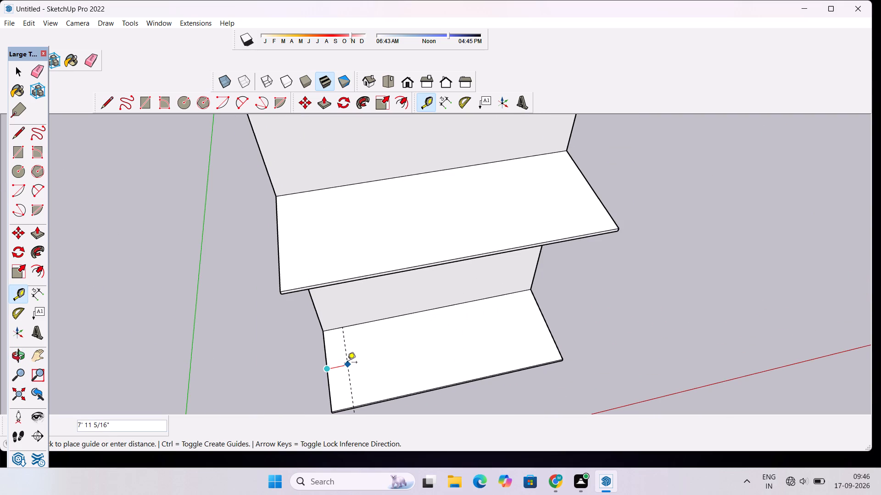
type("2'")
key("Return")
Place a guide on the upper front projection, 2' in from its left side edge.
scroll(348, 330, "down", 8)
scroll(320, 305, "up", 10)
left_click(327, 278)
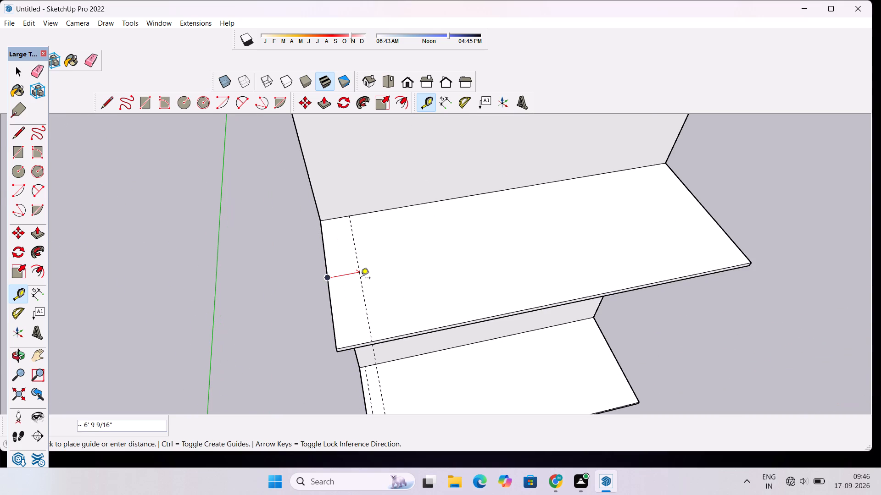
type("2'")
key("Return")
Place a guide on the upper projection, 2' in from its long front edge.
scroll(361, 279, "down", 3)
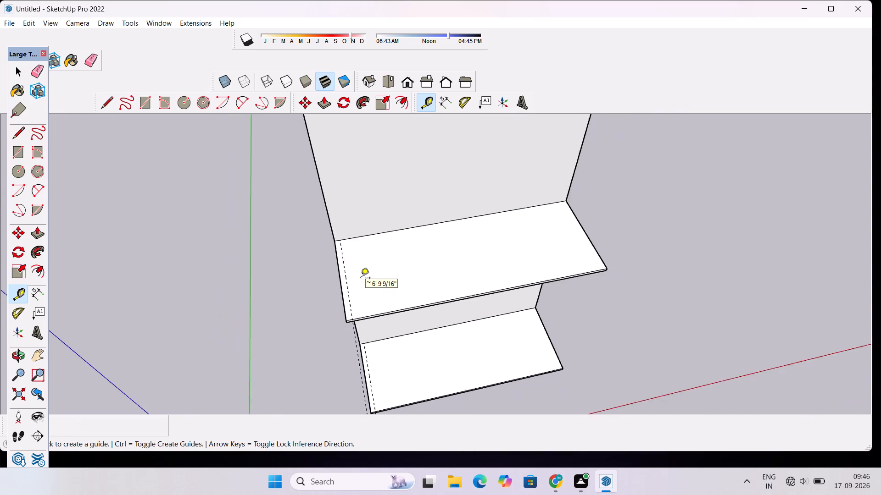
scroll(361, 279, "down", 12)
scroll(358, 280, "up", 8)
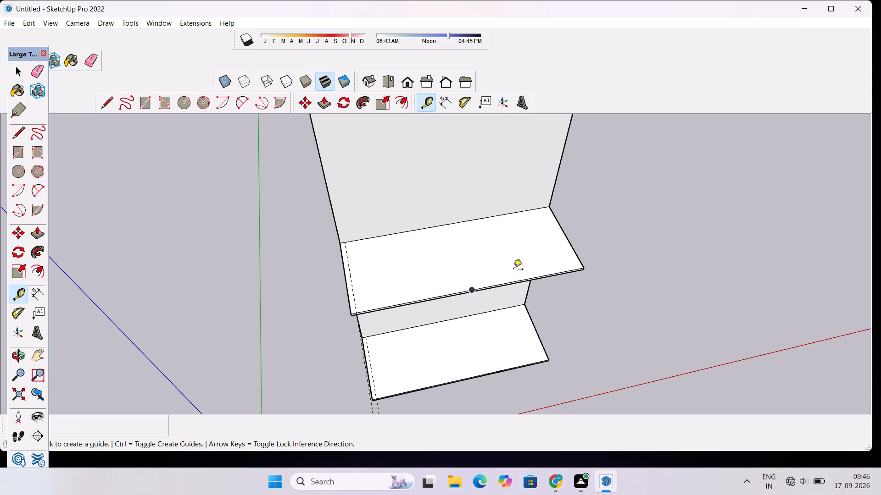
scroll(519, 269, "down", 3)
scroll(542, 258, "up", 4)
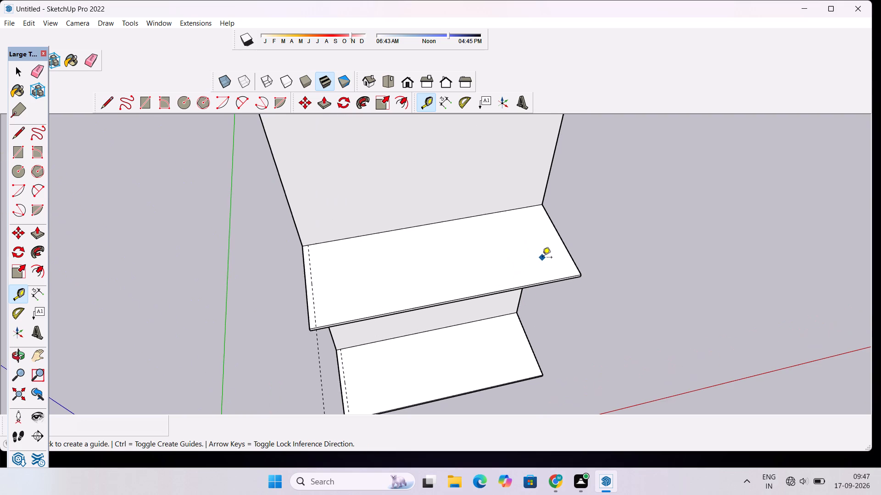
scroll(554, 267, "up", 2)
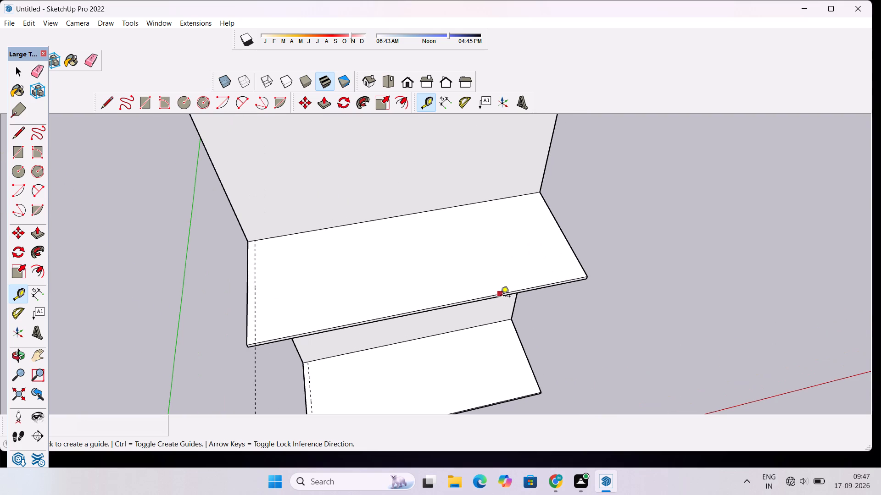
scroll(462, 304, "up", 3)
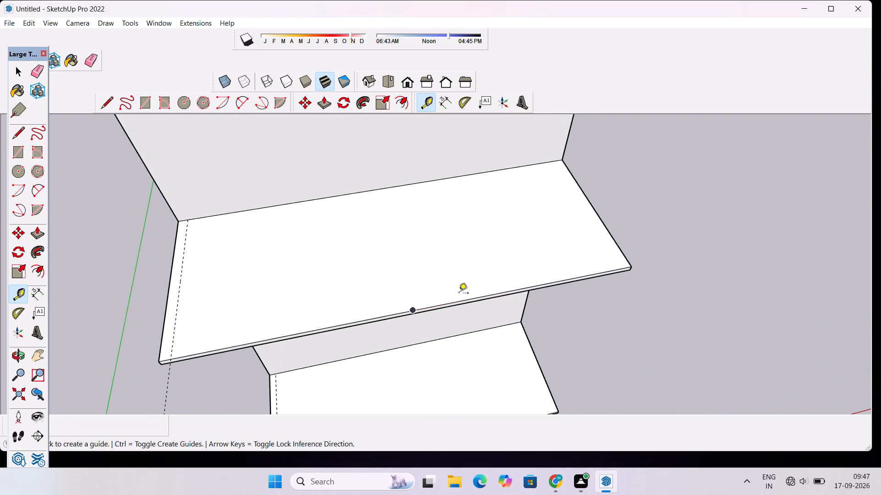
left_click(414, 309)
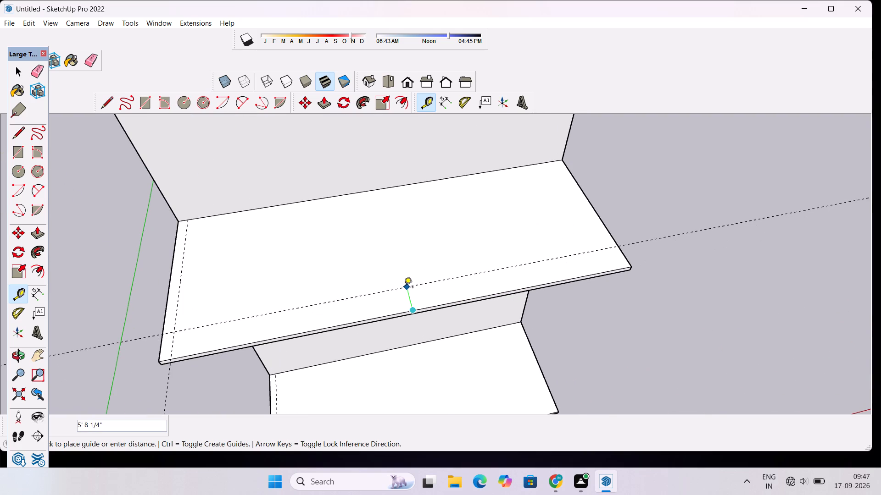
type("2'")
key("Return")
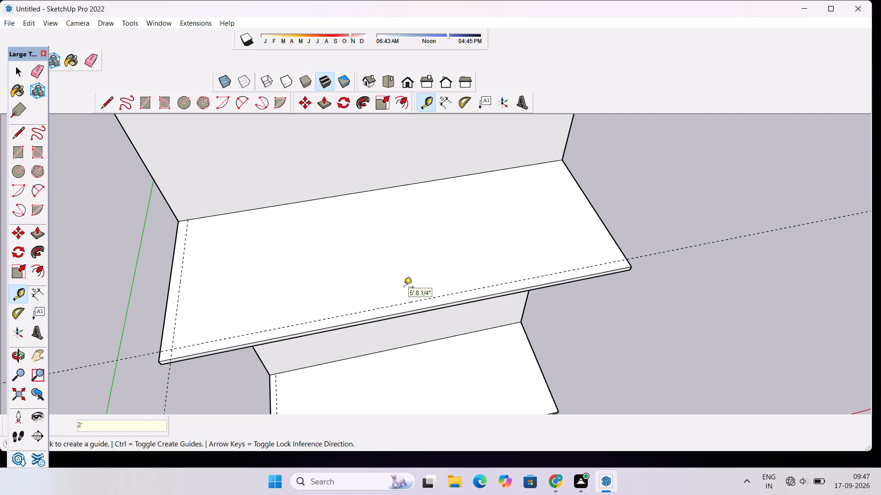
Place a guide on the upper projection, 2' in from its right side edge.
scroll(544, 270, "up", 4)
scroll(589, 214, "down", 3)
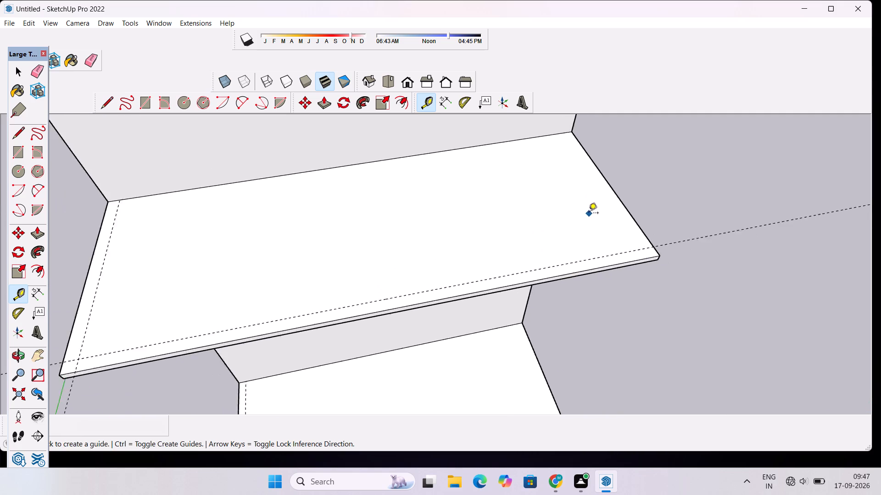
scroll(589, 214, "down", 2)
scroll(616, 199, "up", 3)
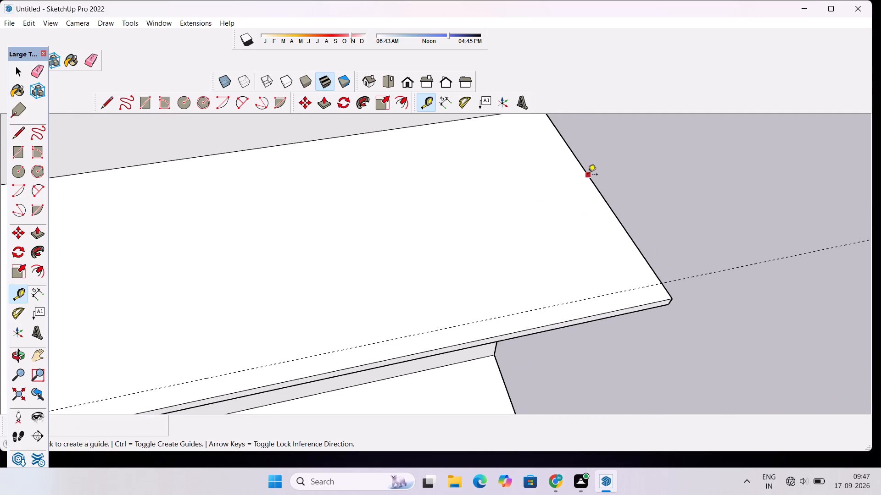
left_click(588, 175)
type("2'")
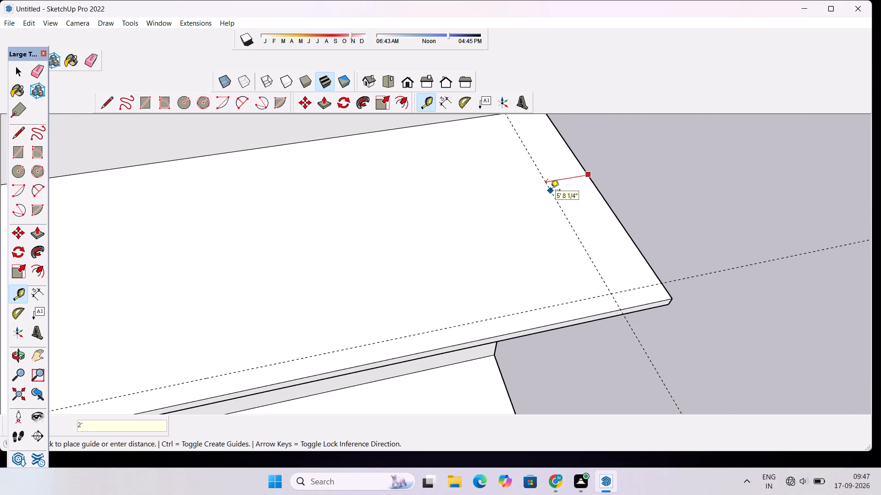
key("Return")
Place a guide on the lower projection, 2' in from its right side edge.
scroll(551, 191, "down", 12)
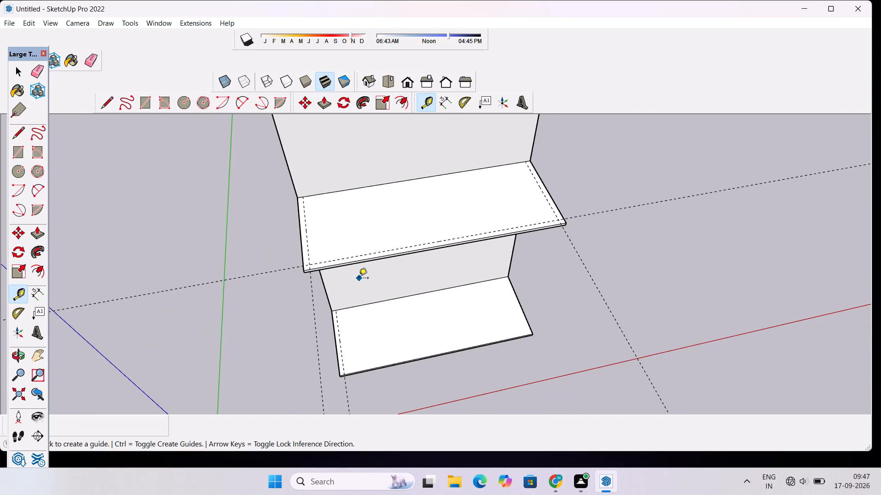
scroll(516, 337, "up", 2)
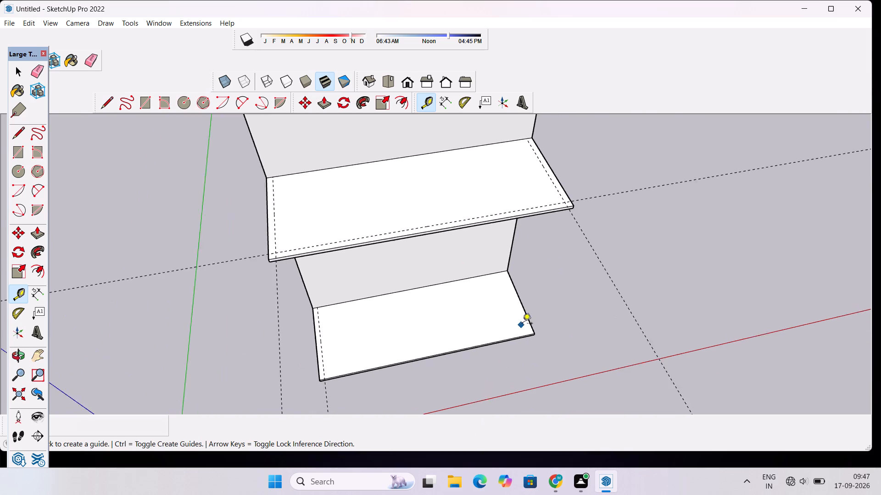
scroll(523, 324, "up", 10)
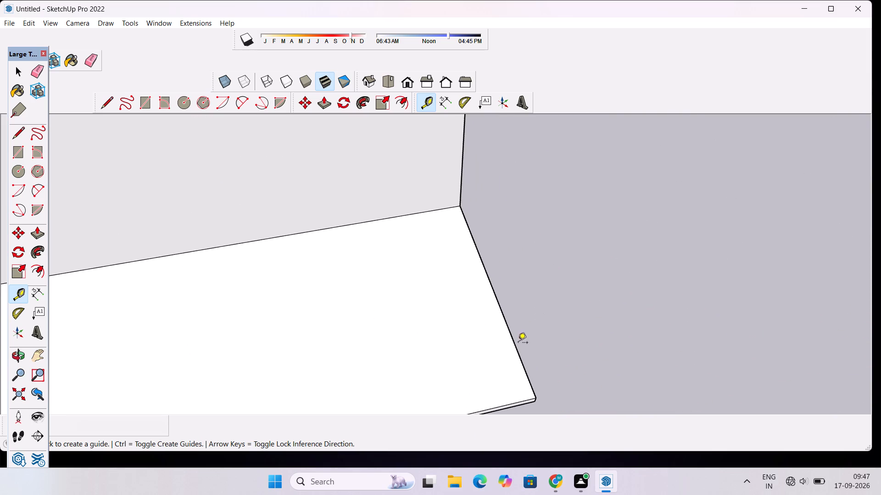
left_click(493, 287)
type("2'")
key("Return")
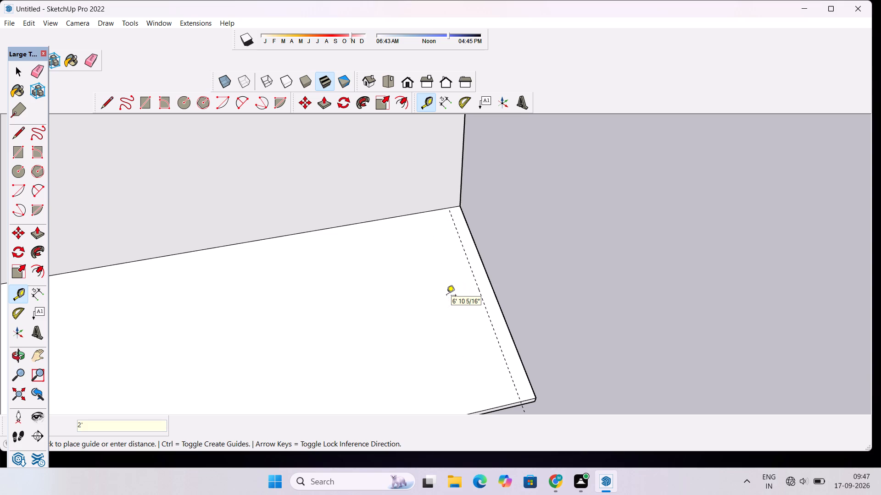
Place a guide on the lower projection, 2' in from its long front edge.
scroll(446, 296, "down", 15)
scroll(328, 328, "up", 4)
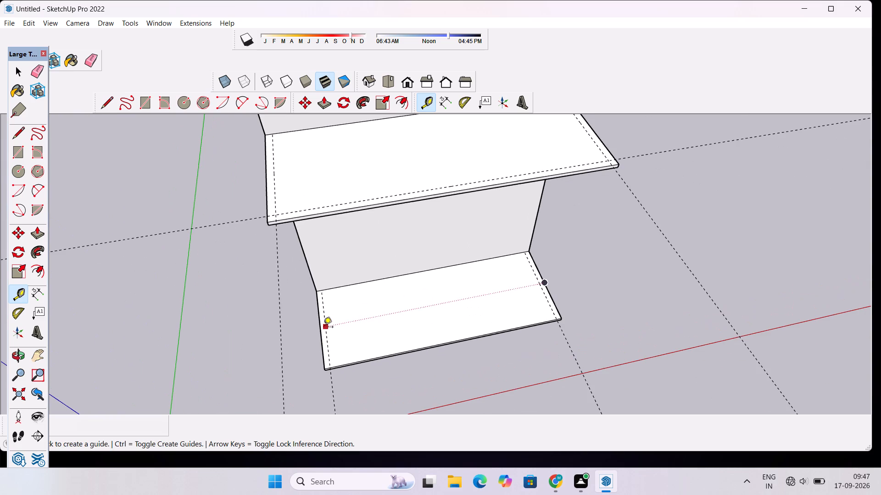
key("space")
key("l")
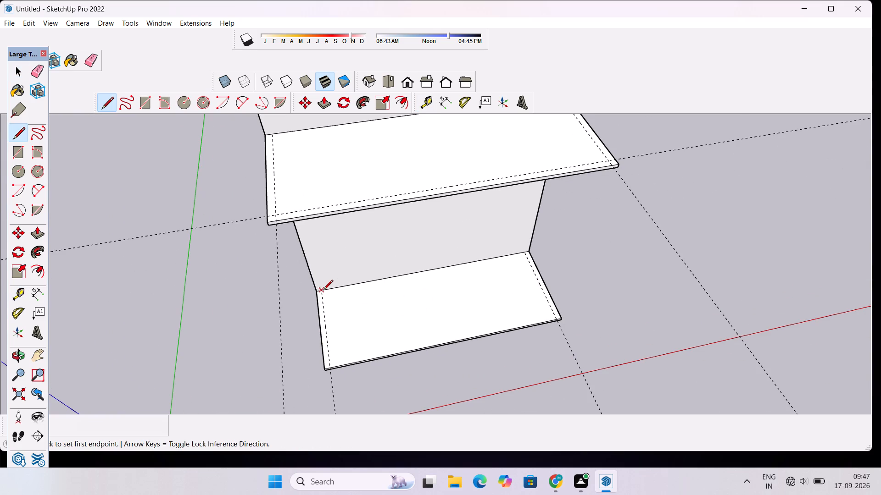
key("space")
key("t")
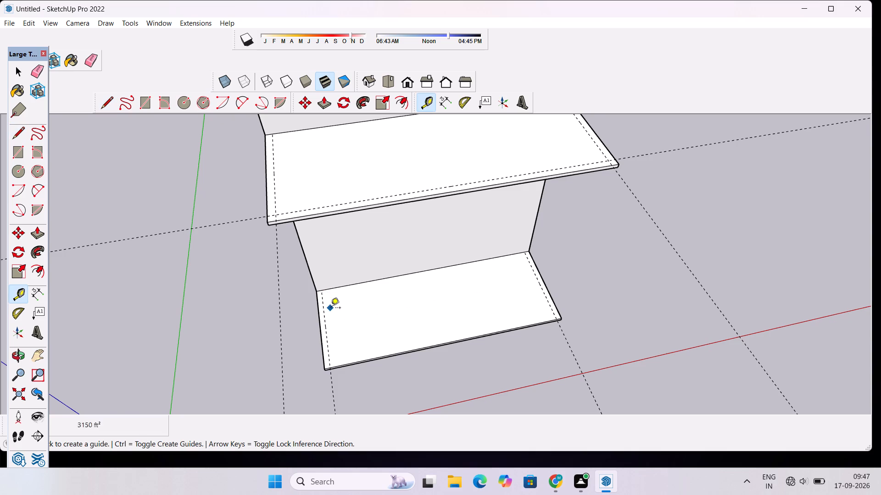
scroll(450, 342, "up", 7)
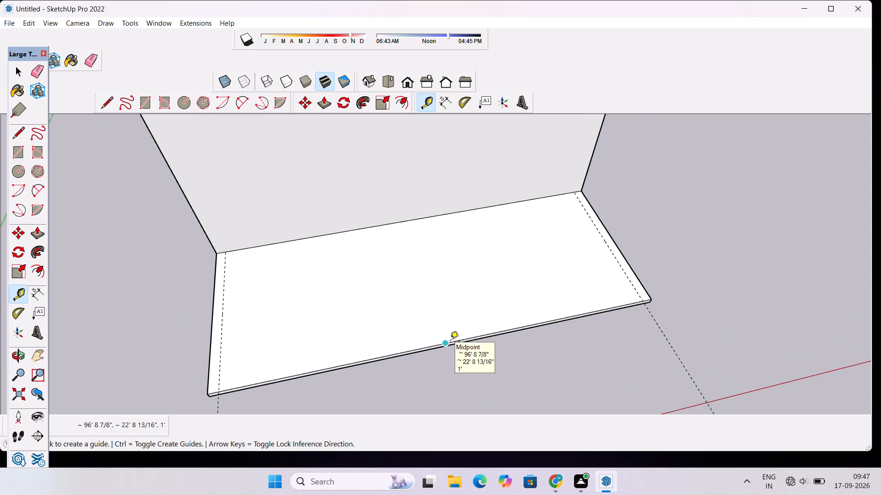
scroll(450, 342, "up", 4)
left_click(442, 347)
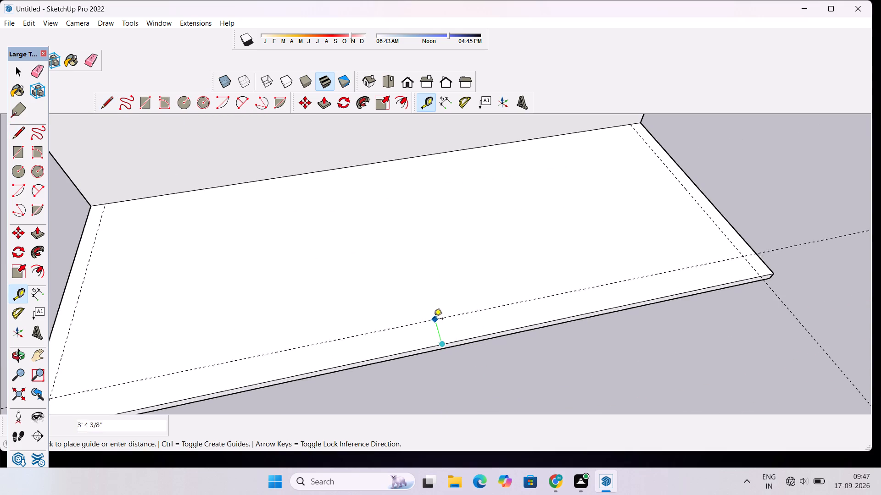
key("2")
left_click_drag(428, 299, 432, 287)
key("apostrophe")
key("Return")
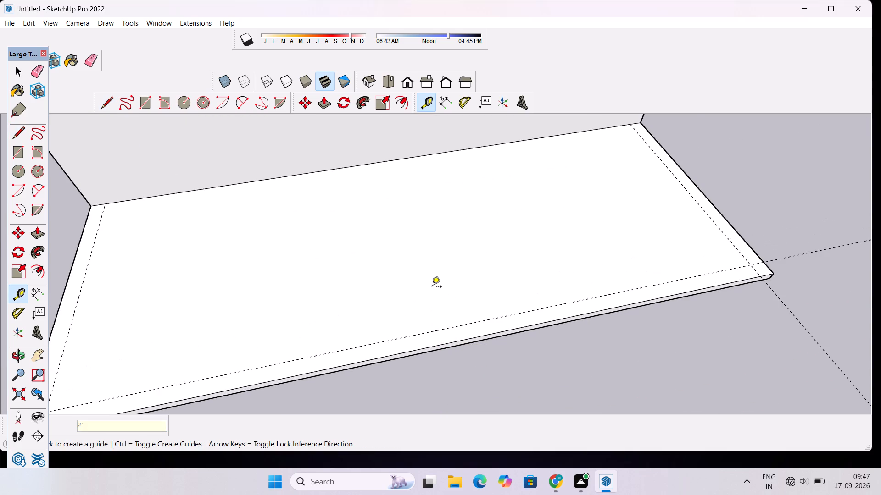
Trace the lower projection's inset border along its guides: the left side line, an 86' front line and a 33' right side line.
scroll(432, 287, "down", 9)
scroll(439, 287, "up", 1)
scroll(439, 287, "down", 6)
key("l")
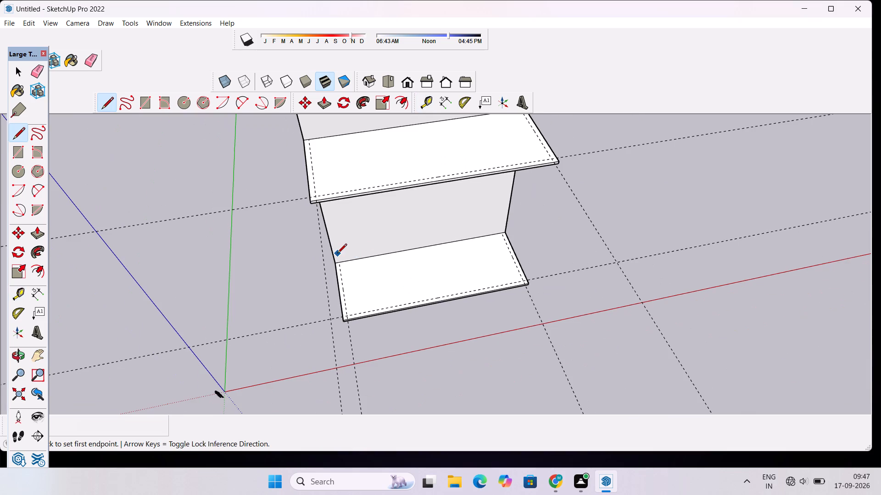
scroll(337, 254, "up", 7)
left_click(342, 270)
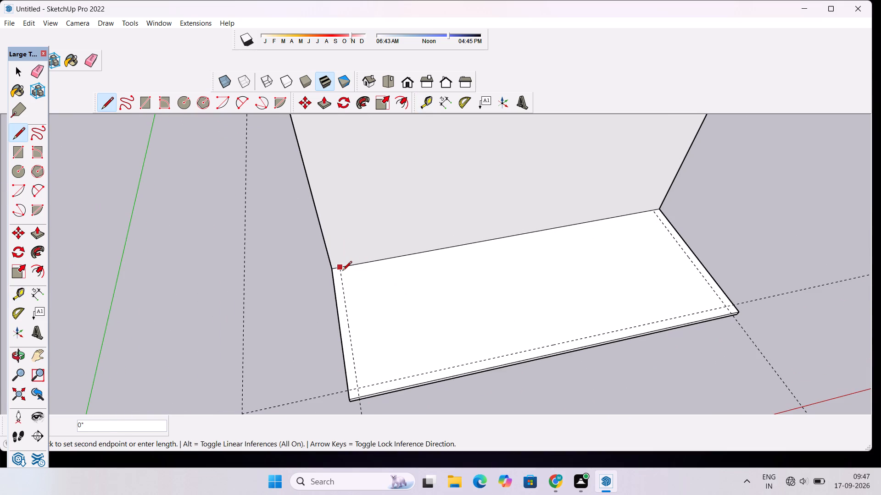
left_click(354, 392)
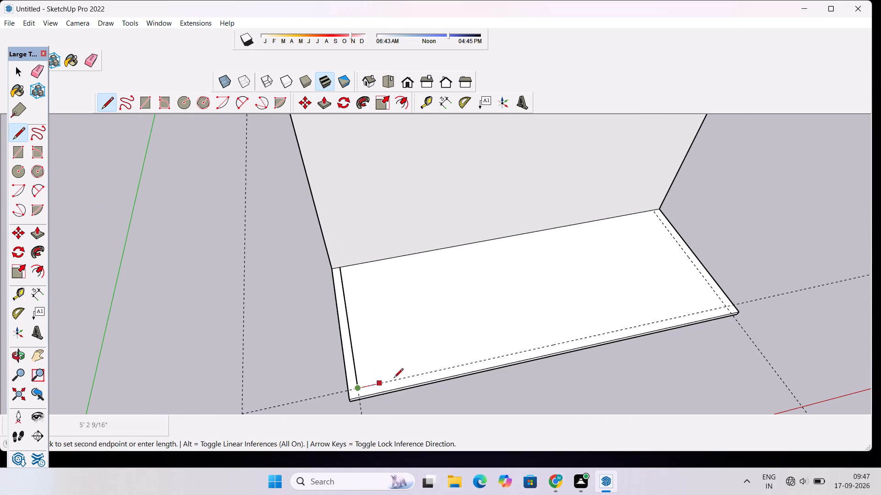
left_click(728, 307)
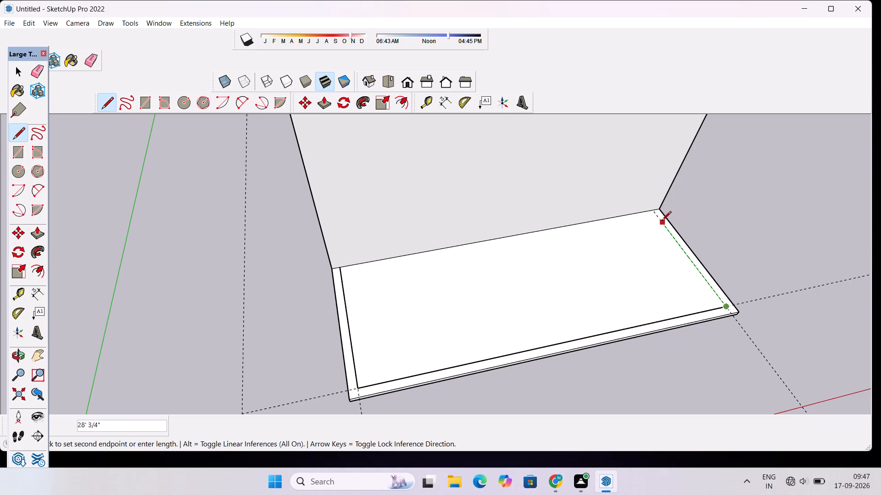
left_click(654, 214)
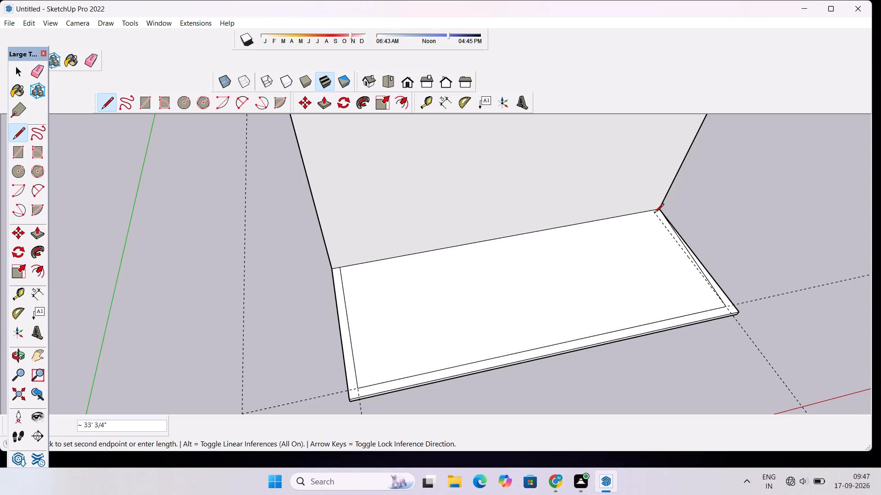
key("ctrl+z")
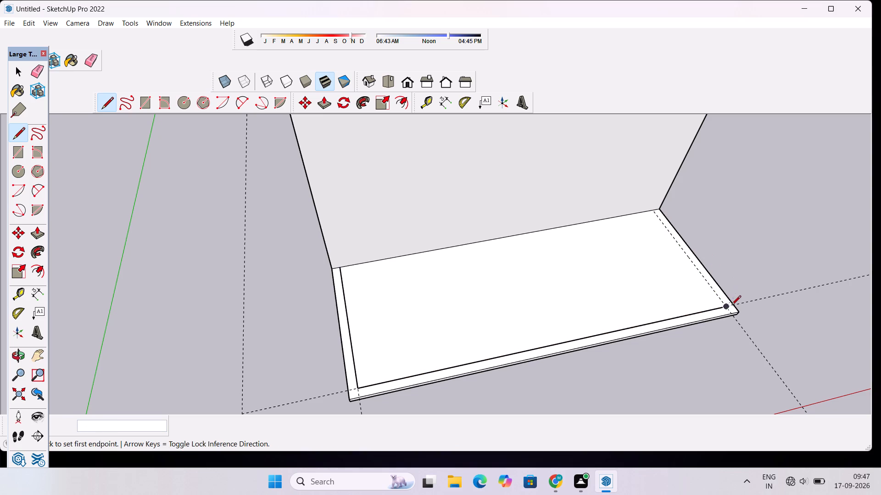
left_click(725, 307)
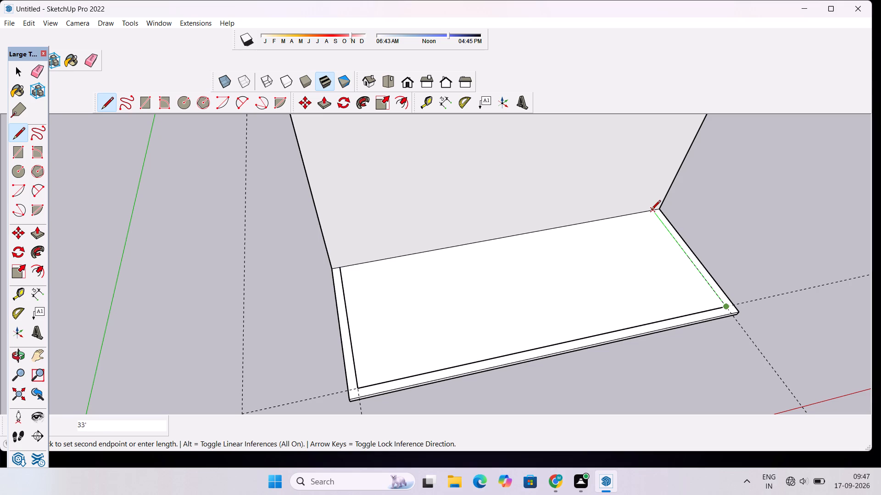
left_click(651, 210)
Trace the upper projection's inset border on its guides: a 35' left line to the front edge, the front line and a 33' right line.
scroll(624, 267, "down", 15)
scroll(613, 242, "up", 11)
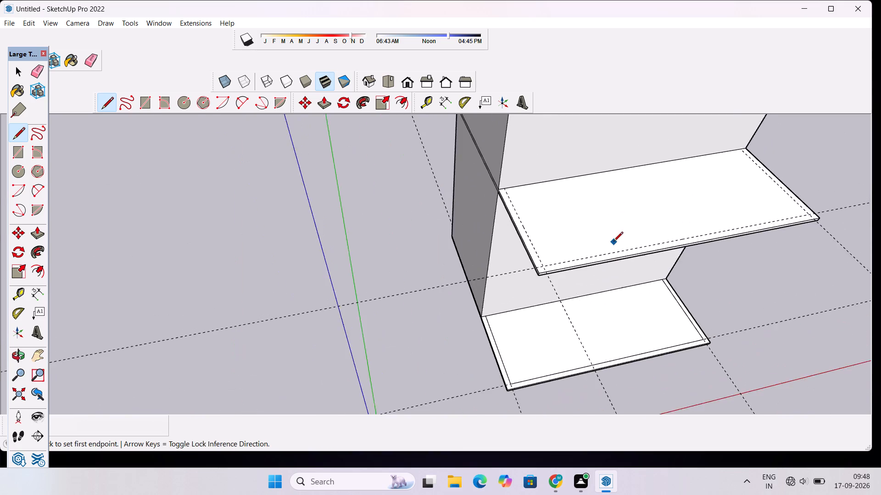
scroll(553, 219, "up", 8)
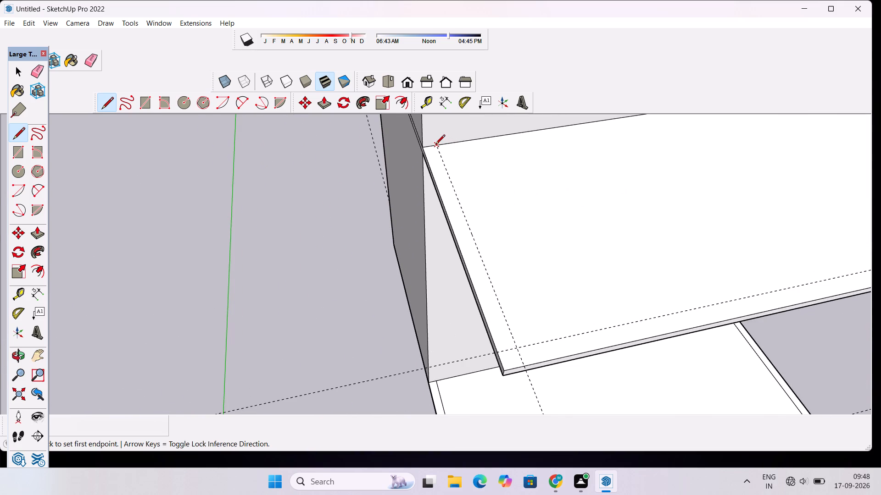
left_click(435, 145)
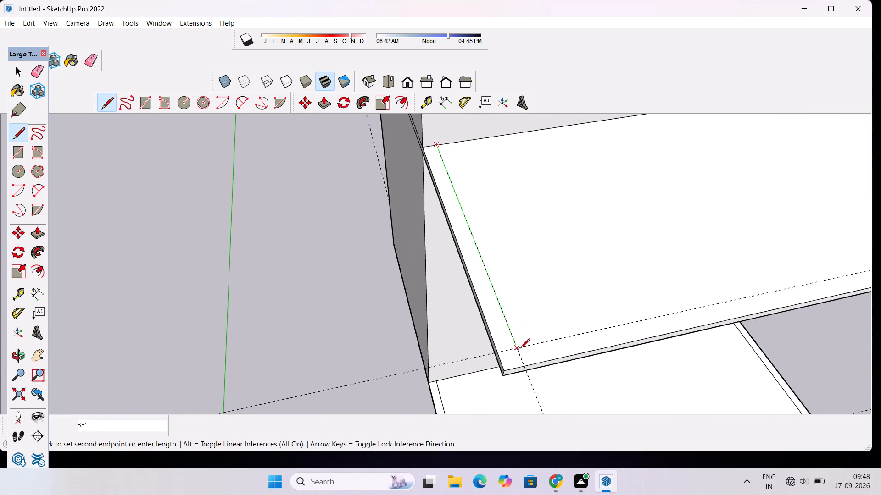
left_click(525, 365)
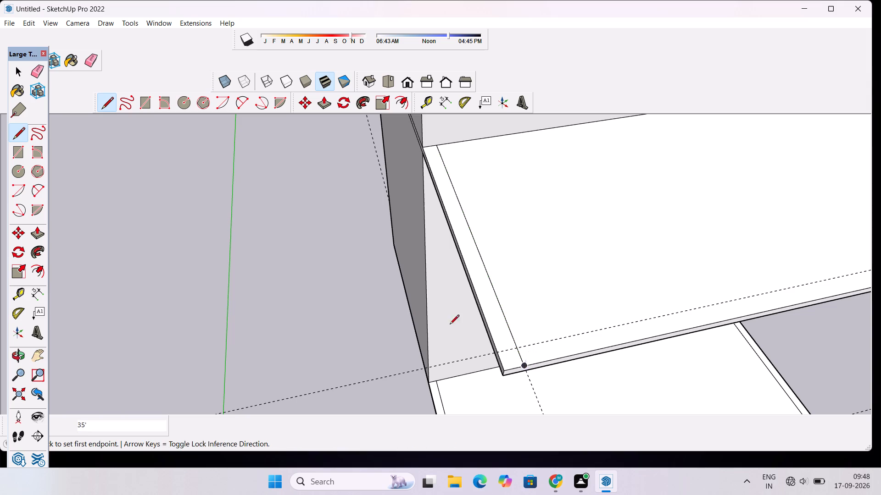
scroll(385, 313, "down", 12)
scroll(501, 314, "up", 10)
scroll(469, 311, "down", 10)
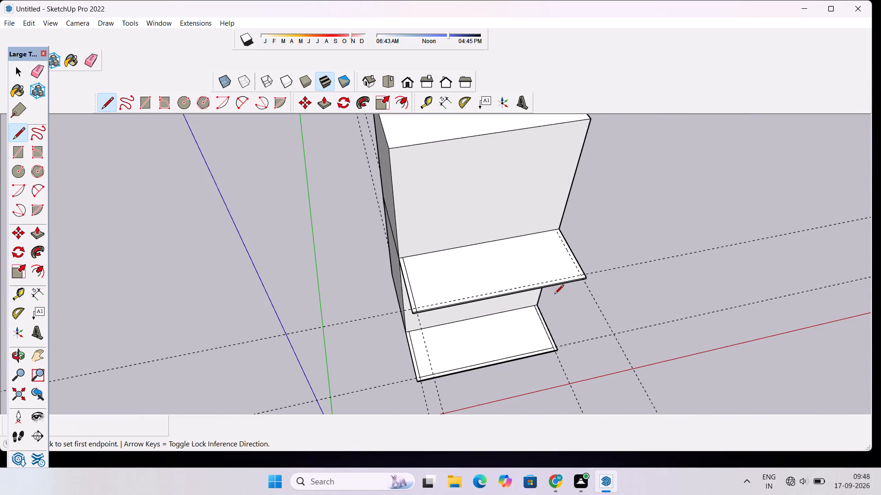
scroll(463, 297, "up", 5)
scroll(405, 311, "up", 5)
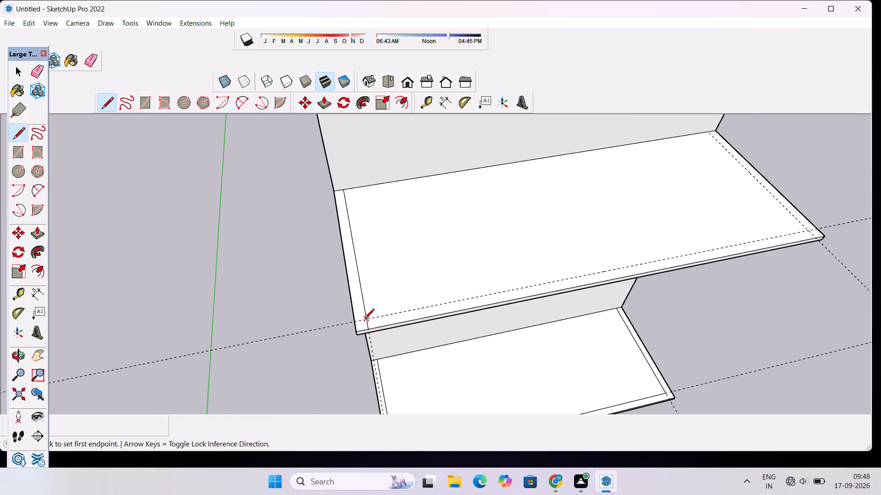
left_click(365, 319)
scroll(559, 276, "down", 10)
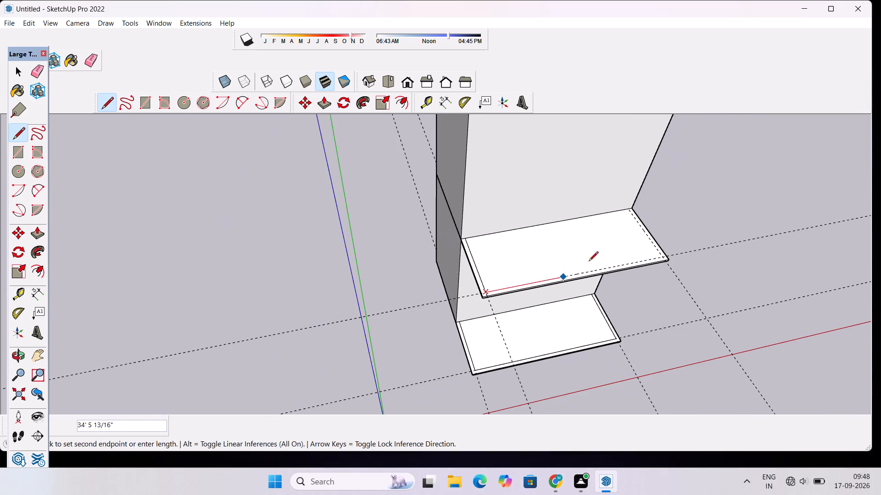
scroll(658, 252, "up", 9)
left_click(669, 264)
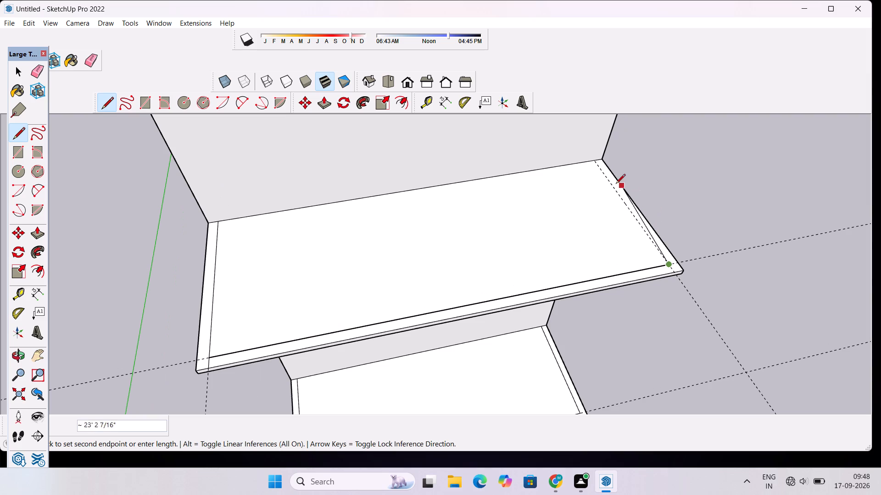
left_click(594, 162)
key("space")
Erase all the guide lines around the two projections.
scroll(537, 188, "down", 14)
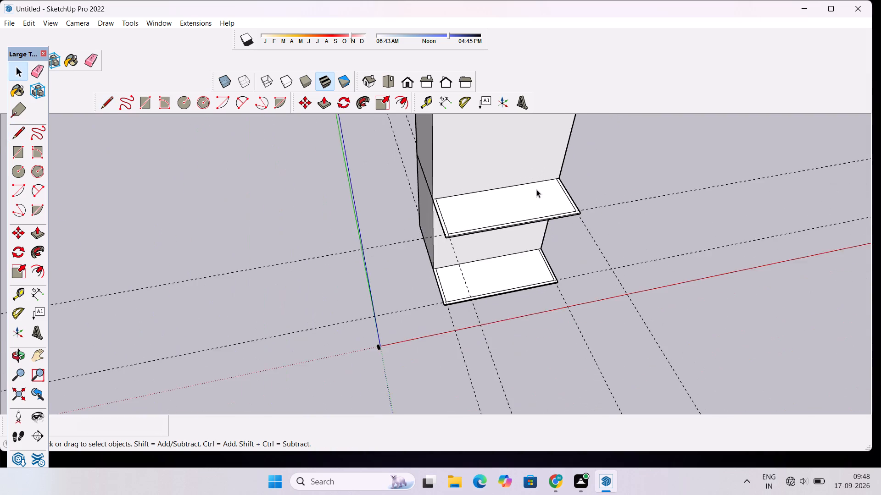
key("e")
left_click_drag(626, 179, 485, 335)
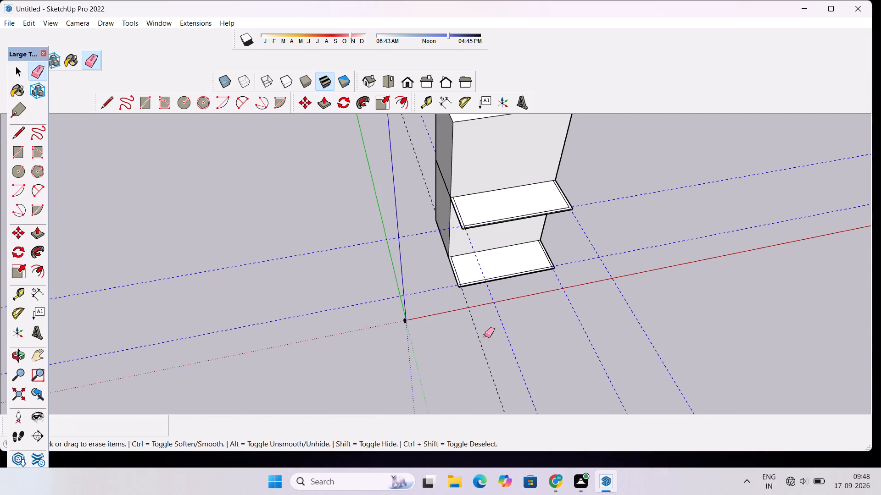
left_click_drag(485, 335, 476, 347)
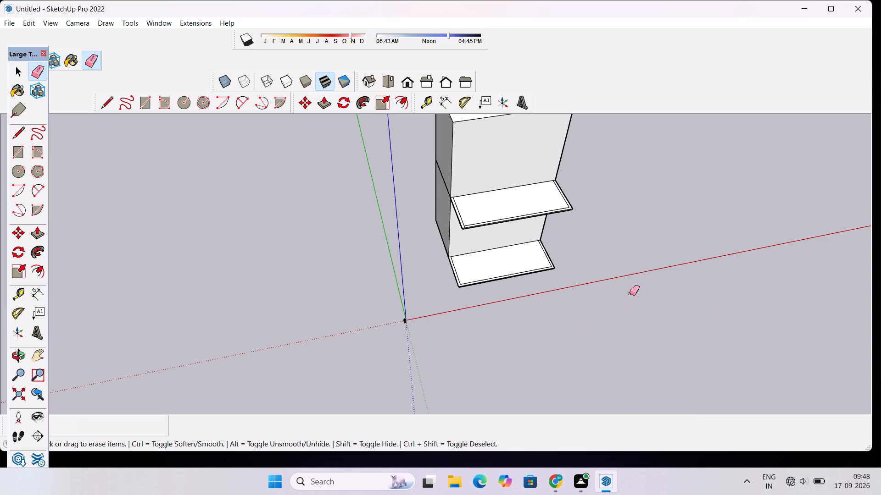
Examine the stacked blocks, projections and separate slab from above, the front and below.
scroll(551, 273, "down", 4)
key("o")
left_click_drag(631, 312, 554, 270)
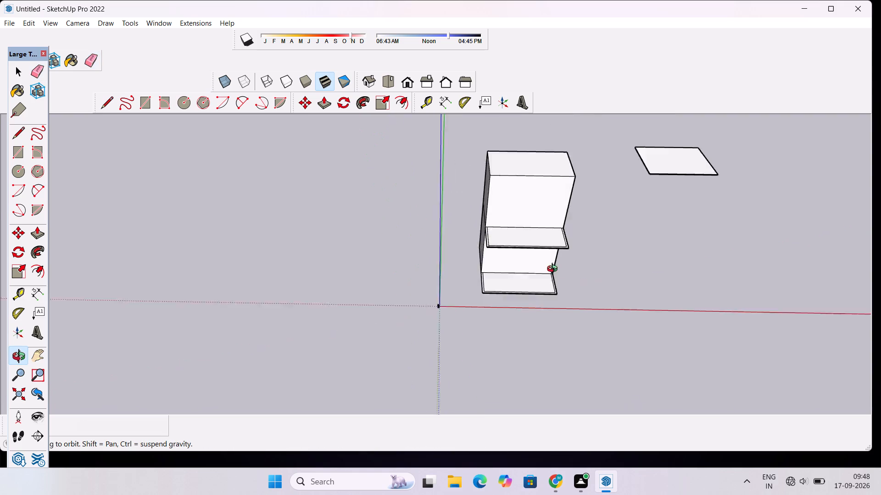
left_click_drag(554, 270, 486, 199)
scroll(486, 199, "down", 5)
left_click_drag(521, 274, 550, 308)
scroll(567, 269, "up", 4)
left_click_drag(490, 301, 549, 253)
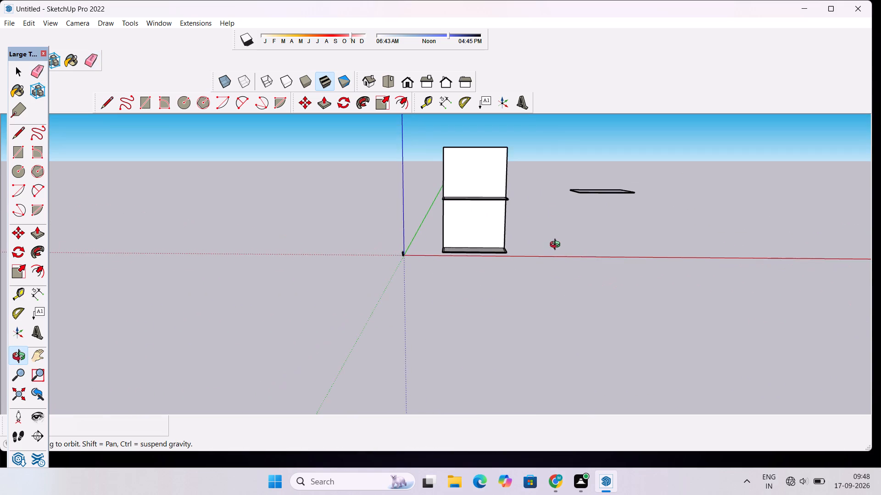
scroll(558, 246, "down", 3)
left_click_drag(555, 244, 543, 312, "shift")
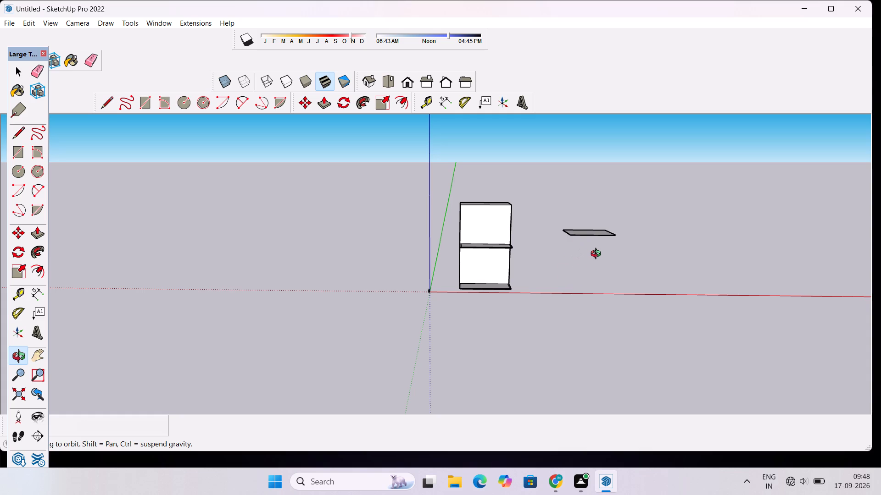
scroll(599, 263, "down", 1)
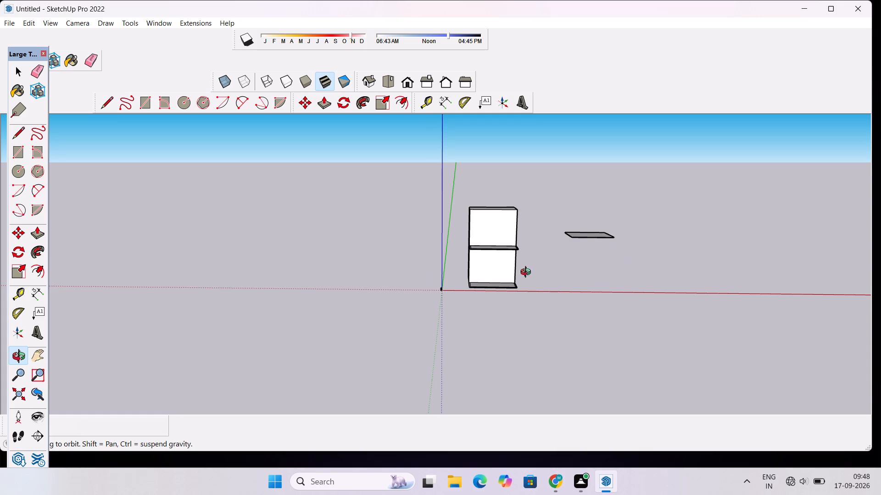
left_click_drag(454, 273, 495, 280)
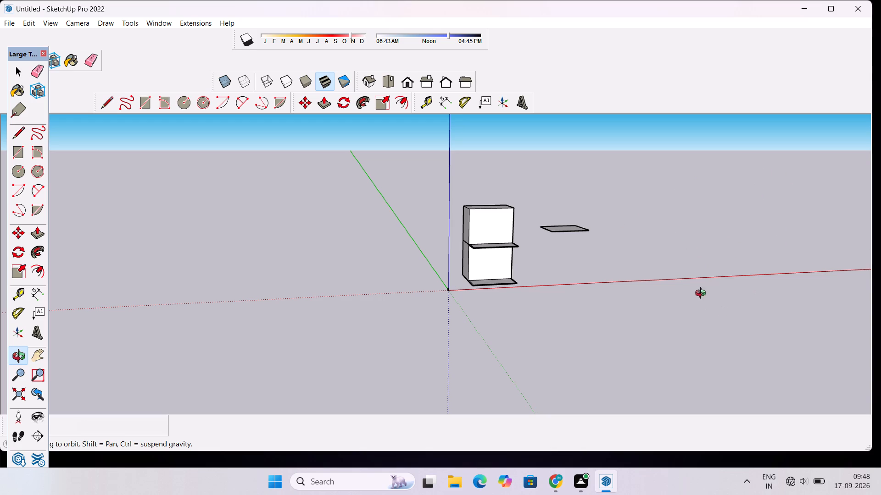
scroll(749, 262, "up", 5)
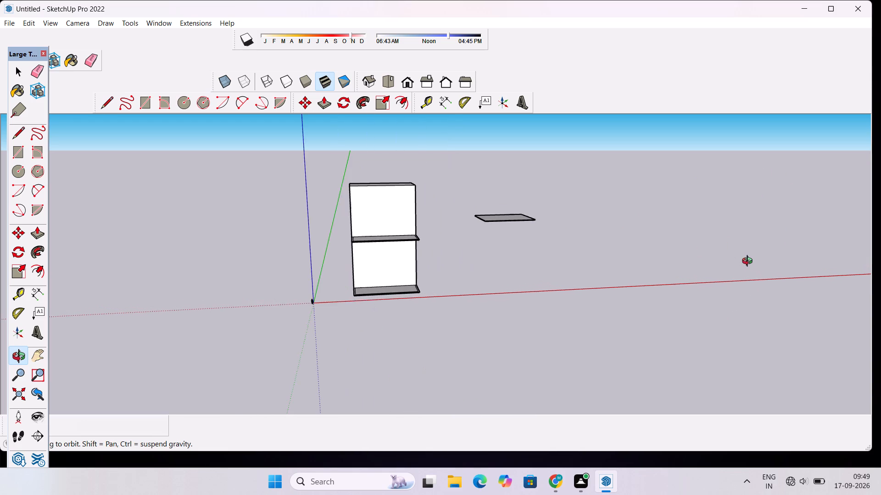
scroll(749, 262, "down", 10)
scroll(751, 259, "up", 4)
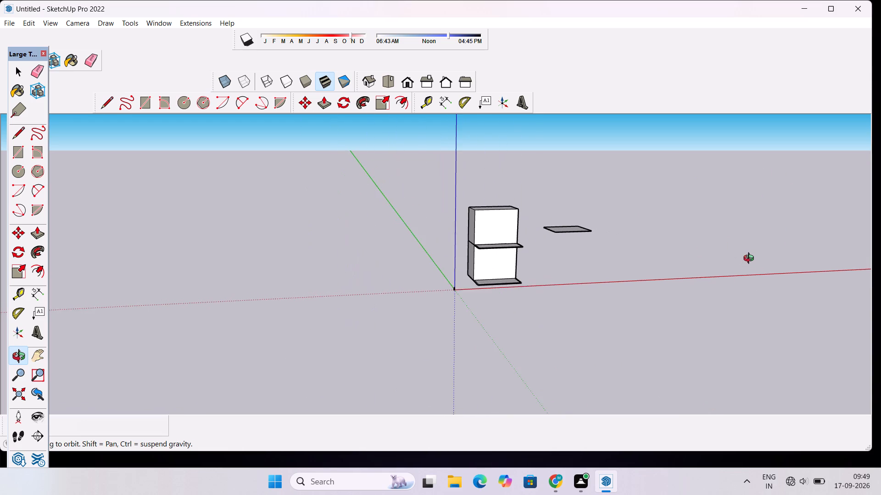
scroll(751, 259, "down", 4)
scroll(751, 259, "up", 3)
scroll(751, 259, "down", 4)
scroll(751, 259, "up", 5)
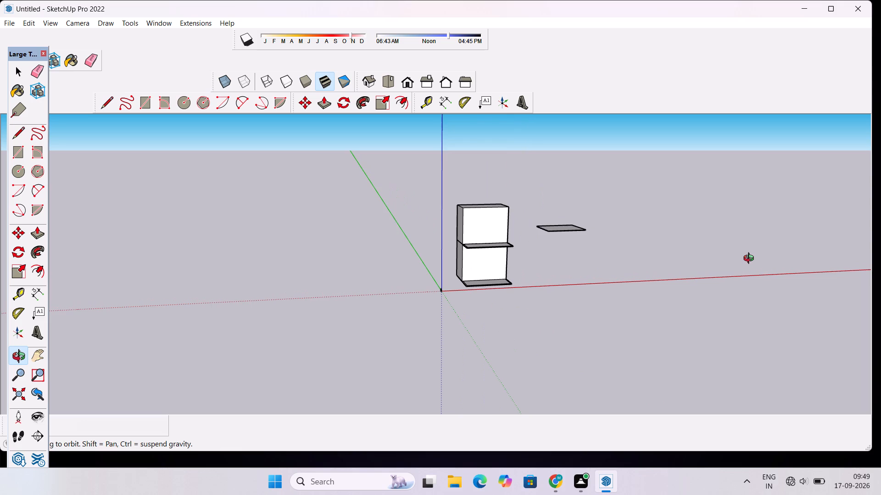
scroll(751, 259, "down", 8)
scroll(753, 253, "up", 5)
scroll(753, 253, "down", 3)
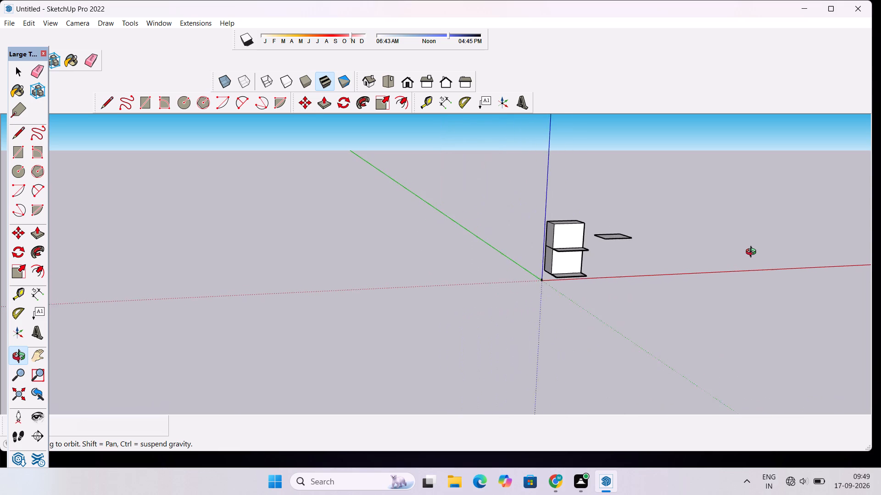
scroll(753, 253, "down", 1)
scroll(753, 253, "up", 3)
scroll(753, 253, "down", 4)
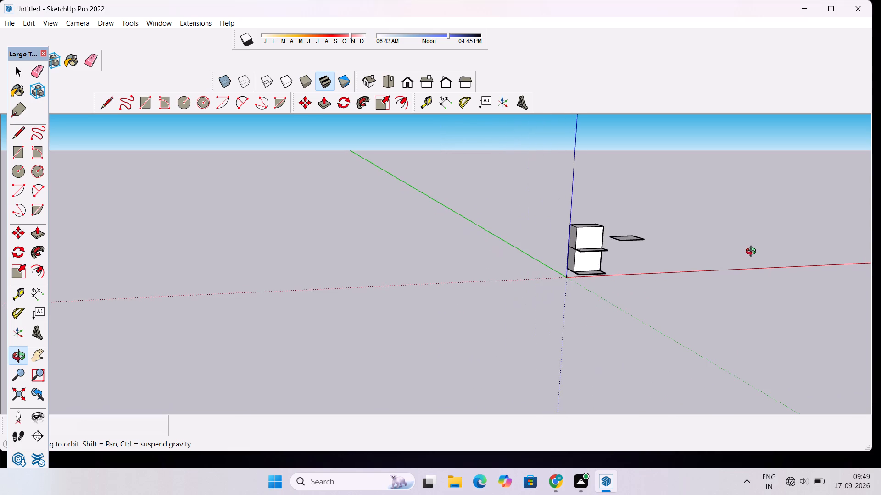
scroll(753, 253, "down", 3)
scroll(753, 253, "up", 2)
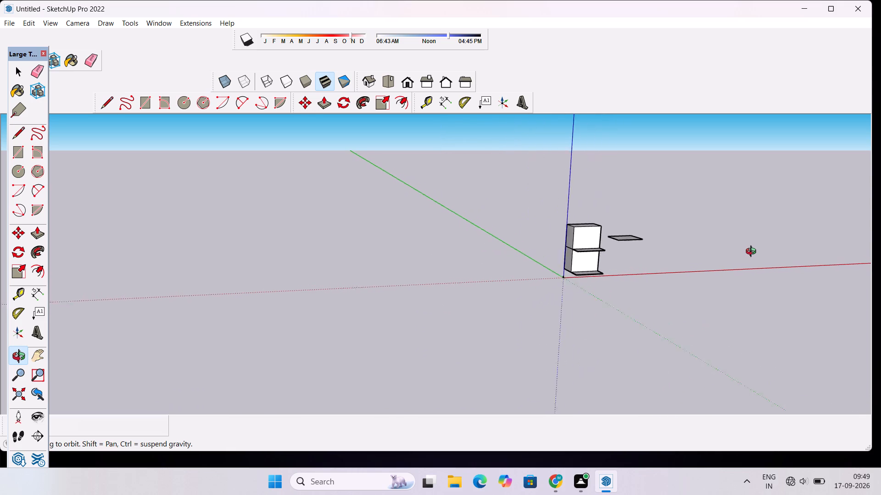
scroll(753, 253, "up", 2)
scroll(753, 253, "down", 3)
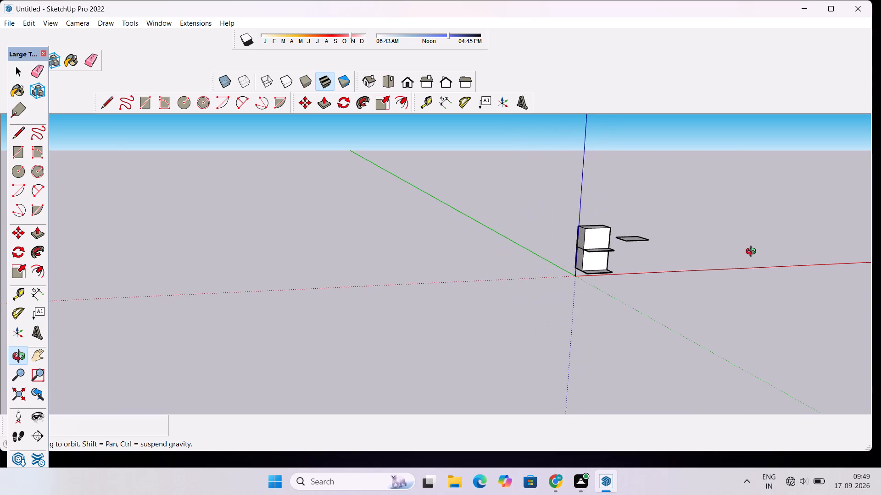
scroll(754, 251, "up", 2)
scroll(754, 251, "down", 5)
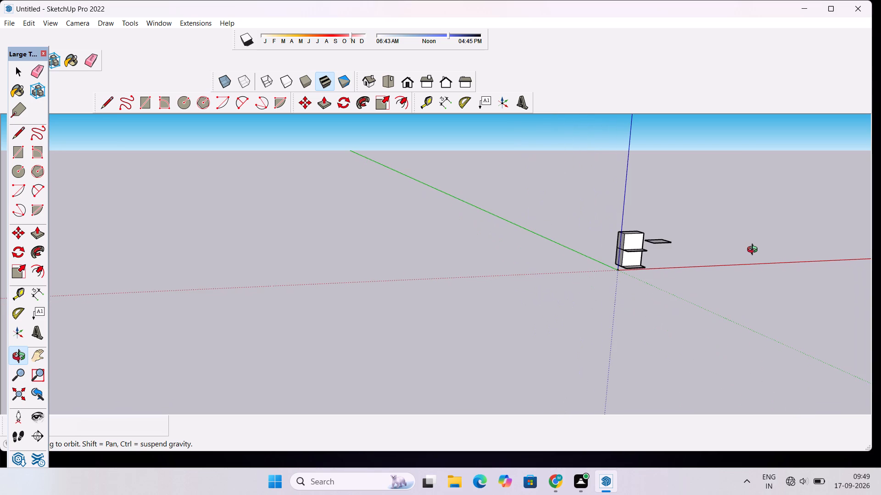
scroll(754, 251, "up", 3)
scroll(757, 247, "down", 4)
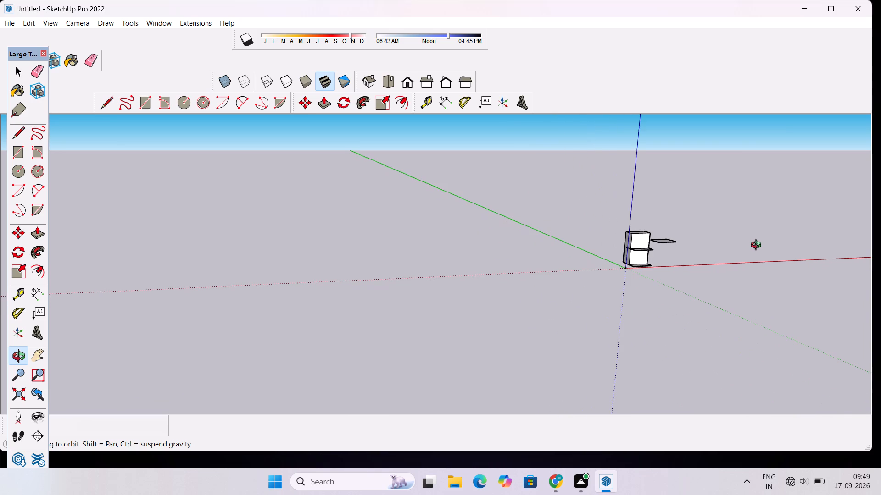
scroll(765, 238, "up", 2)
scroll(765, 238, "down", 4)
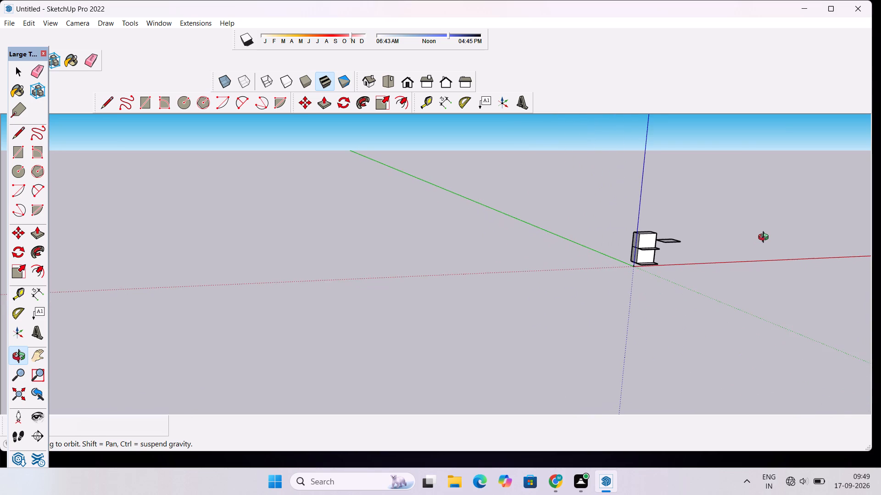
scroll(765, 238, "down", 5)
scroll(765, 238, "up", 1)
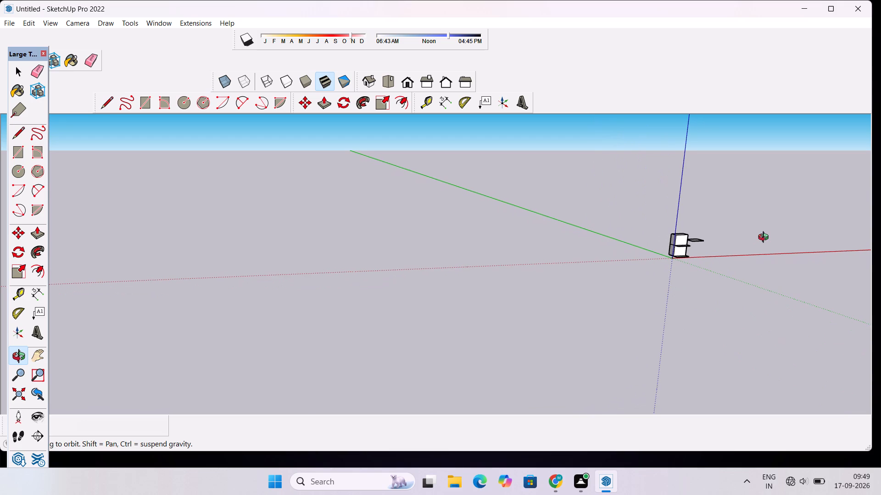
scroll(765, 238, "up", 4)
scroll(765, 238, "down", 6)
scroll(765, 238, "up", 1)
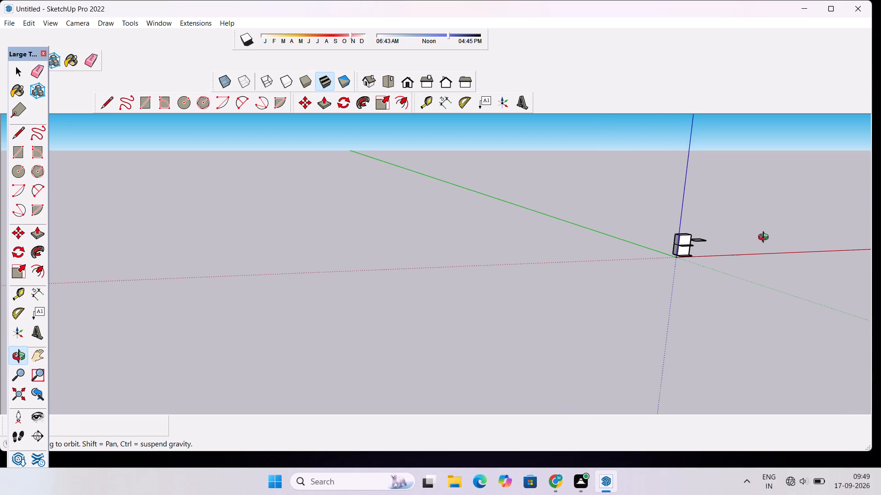
Examine the stacked blocks, the two front projections and the separate slab from the front, the side and above.
scroll(765, 238, "up", 3)
scroll(765, 238, "down", 5)
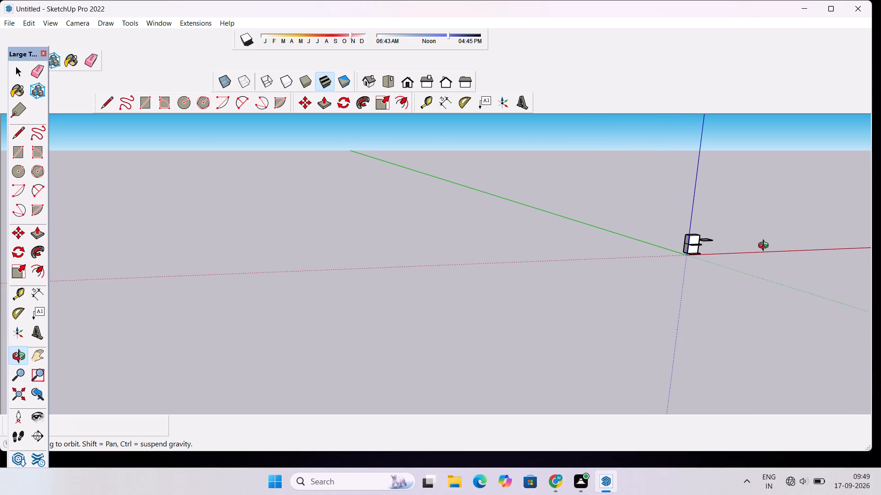
left_click_drag(766, 247, 594, 260, "shift")
scroll(594, 267, "up", 5)
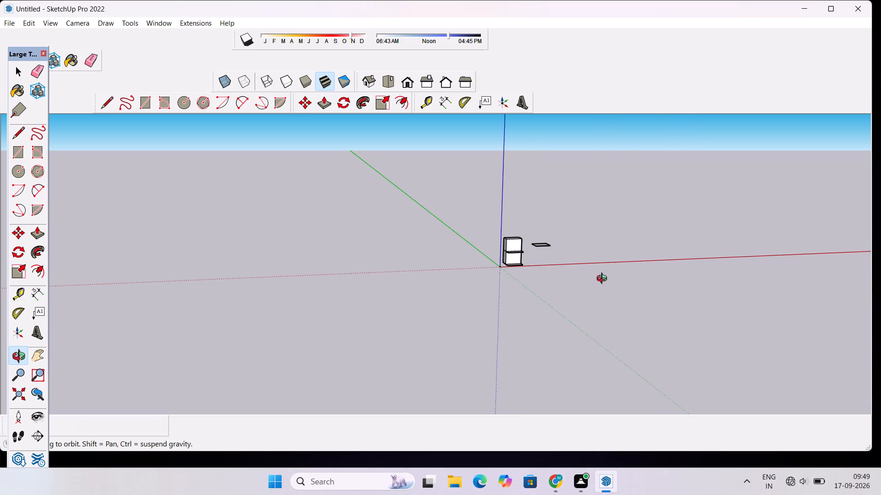
left_click_drag(604, 280, 553, 287)
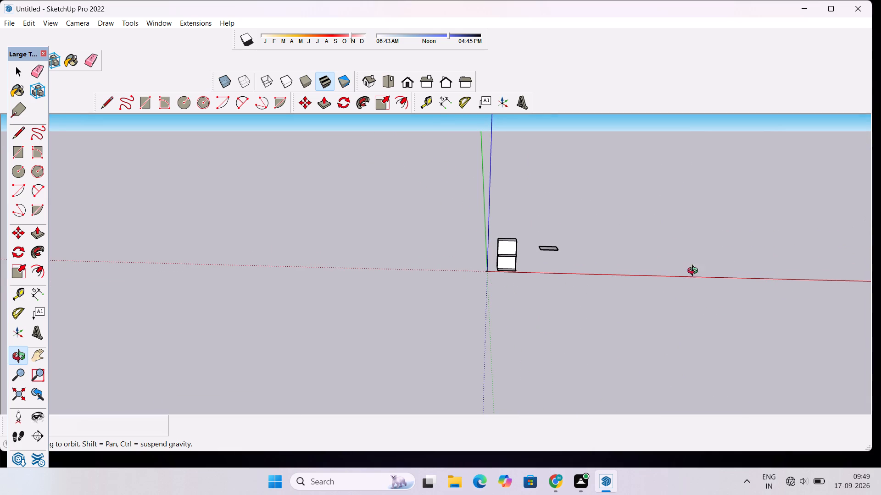
scroll(502, 271, "up", 15)
left_click_drag(535, 293, 527, 250)
scroll(527, 245, "down", 9)
left_click_drag(529, 242, 539, 288, "shift")
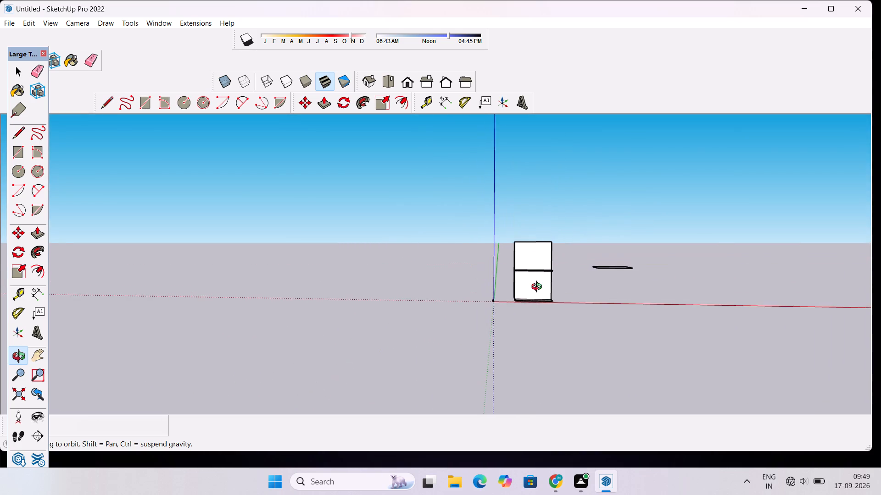
scroll(539, 288, "down", 4)
left_click_drag(540, 280, 542, 337)
scroll(542, 271, "up", 12)
scroll(542, 271, "down", 2)
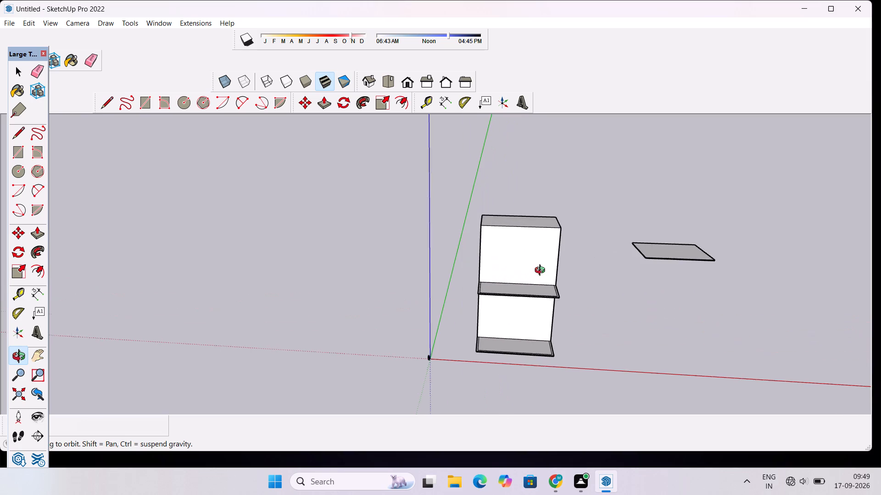
scroll(542, 271, "down", 3)
left_click_drag(611, 231, 533, 214)
scroll(530, 269, "down", 3)
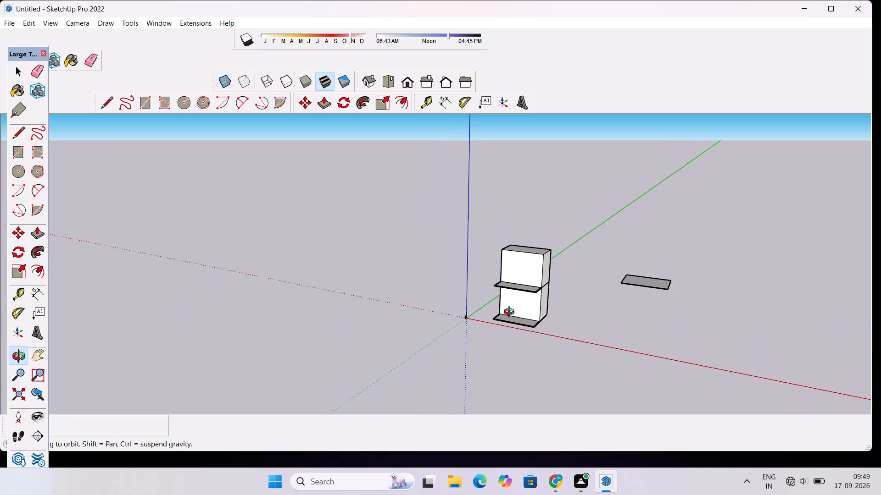
left_click_drag(509, 317, 597, 274)
scroll(542, 294, "up", 5)
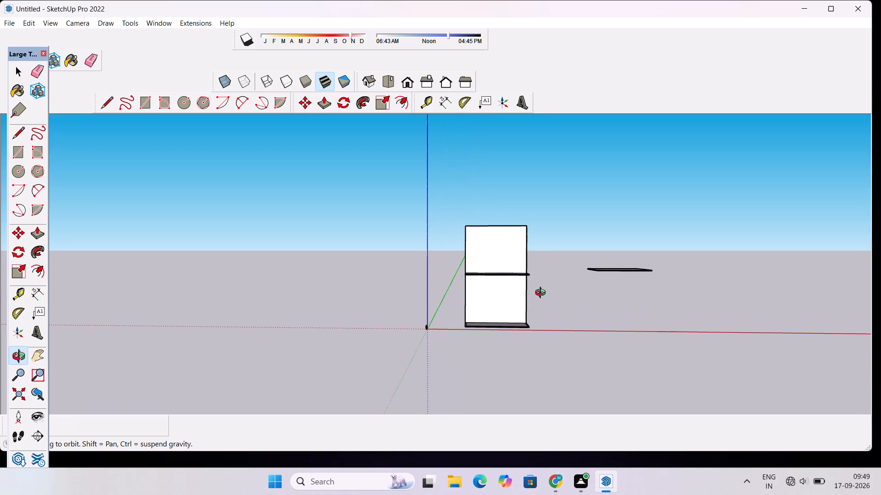
left_click_drag(563, 280, 556, 299)
scroll(538, 289, "up", 4)
left_click_drag(486, 283, 537, 263, "shift")
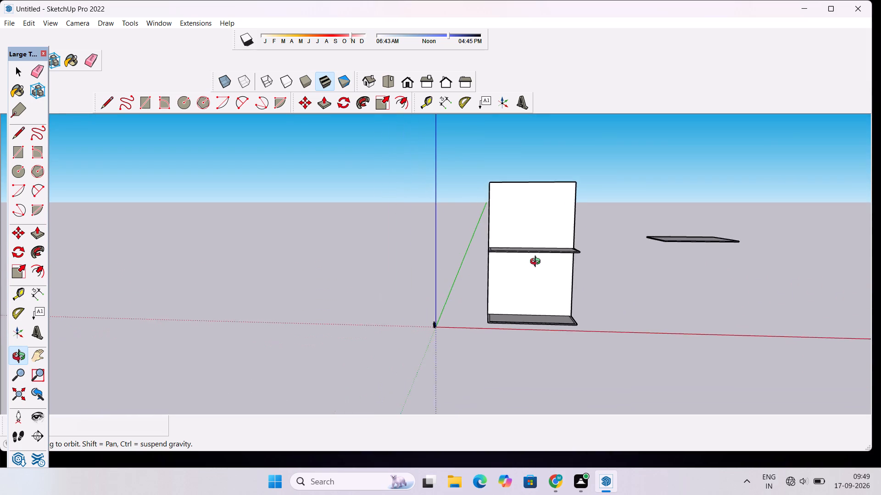
scroll(537, 263, "down", 5)
left_click_drag(550, 253, 551, 326)
scroll(534, 241, "up", 3)
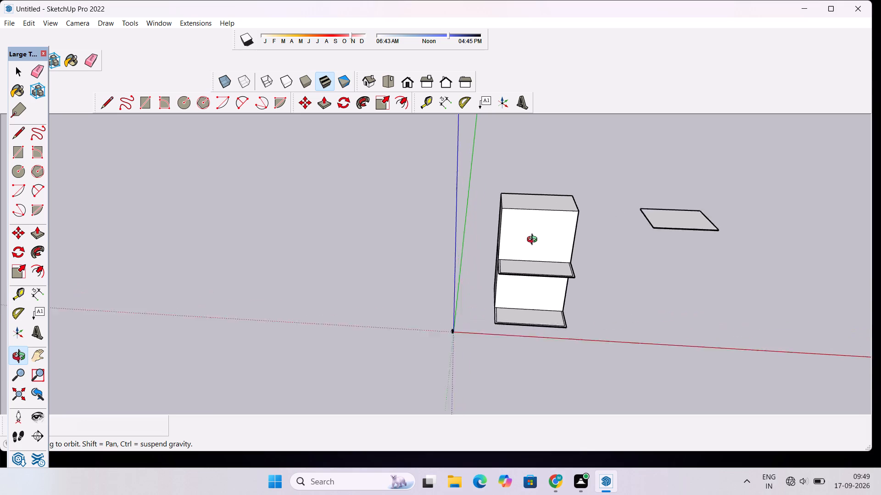
scroll(534, 241, "up", 2)
left_click_drag(536, 231, 509, 226)
left_click_drag(503, 269, 546, 319)
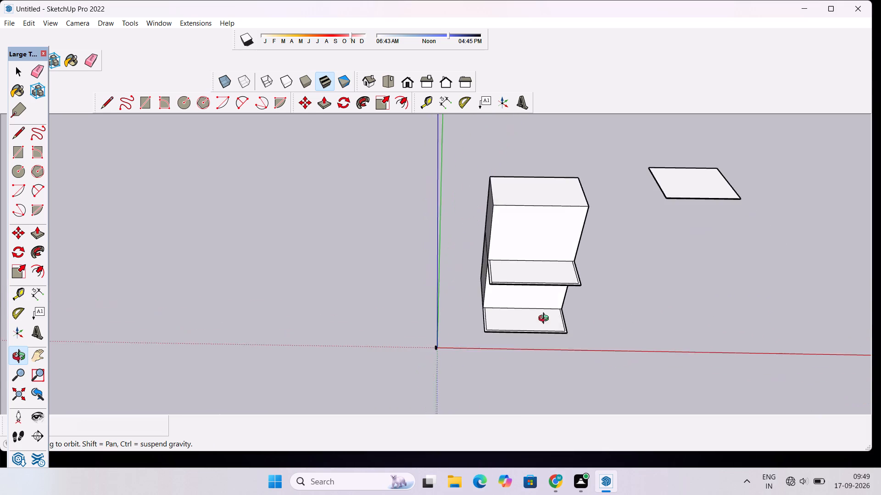
left_click_drag(546, 319, 566, 340)
Place a guide on the upper projection, 45' in from the left side line of its inset border.
scroll(555, 288, "up", 4)
scroll(518, 265, "up", 3)
left_click_drag(518, 265, 518, 281, "shift")
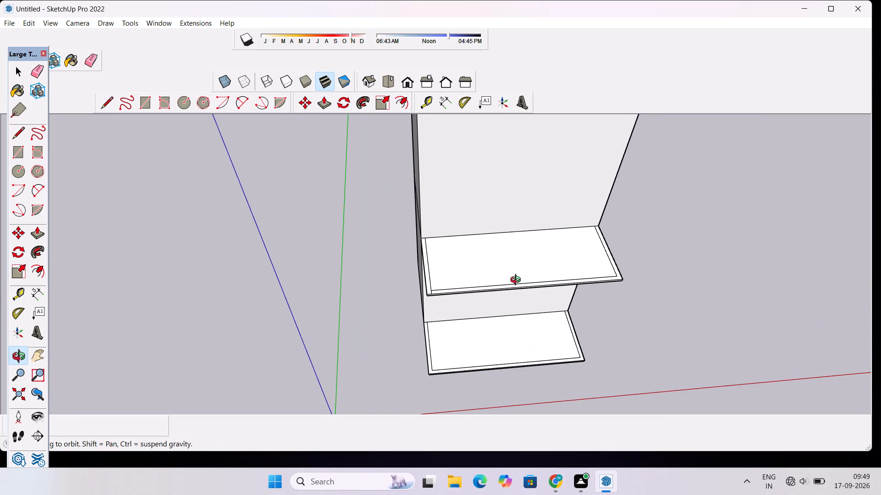
key("t")
left_click(430, 264)
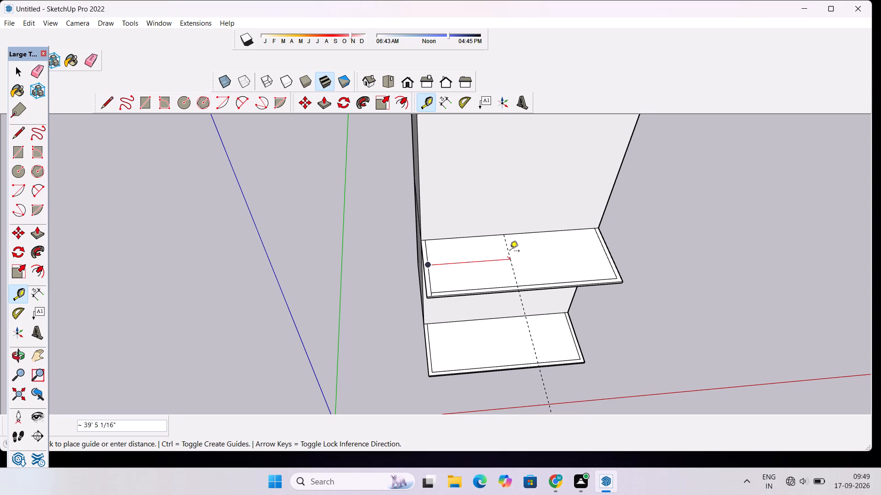
scroll(510, 252, "up", 1)
scroll(510, 252, "down", 1)
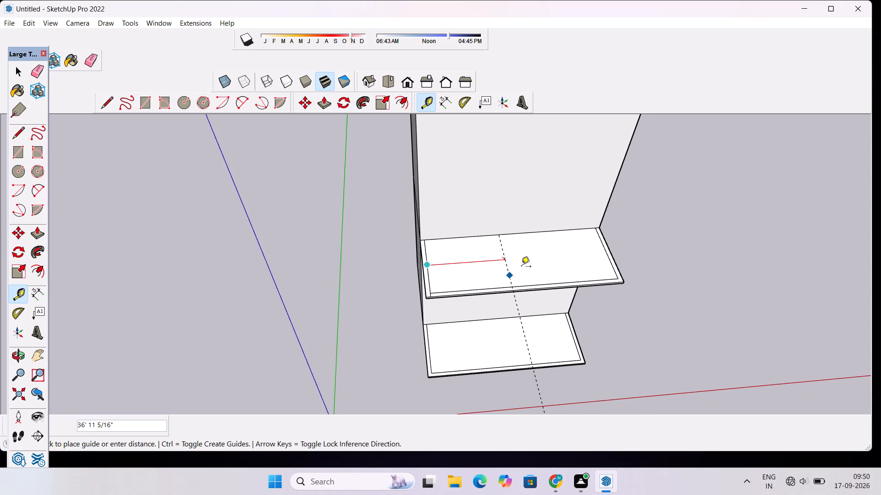
type("45'")
key("Return")
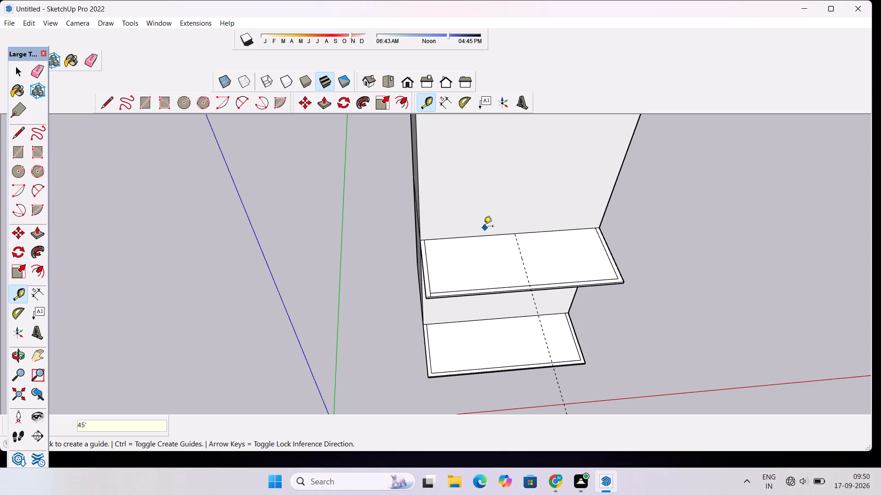
Place a guide on the lower projection, 45' in from the left side line of its inset border.
scroll(484, 227, "down", 7)
scroll(513, 325, "up", 7)
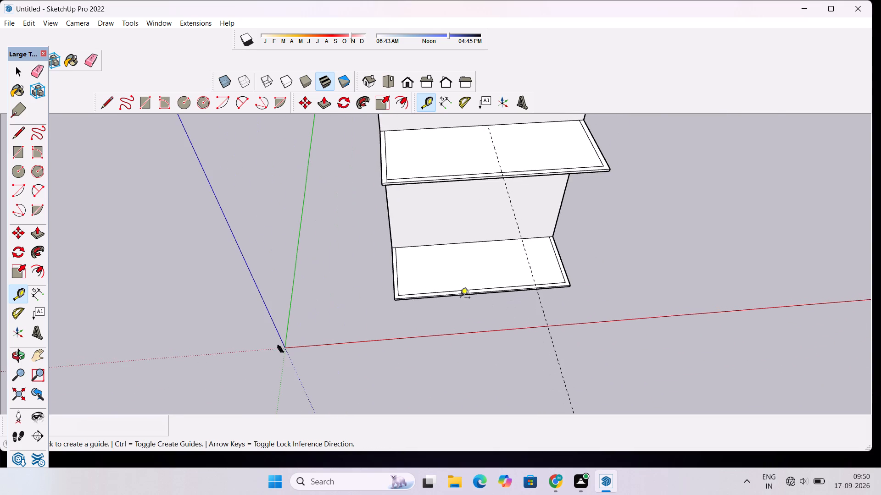
scroll(405, 292, "up", 3)
scroll(405, 292, "down", 2)
scroll(404, 288, "up", 2)
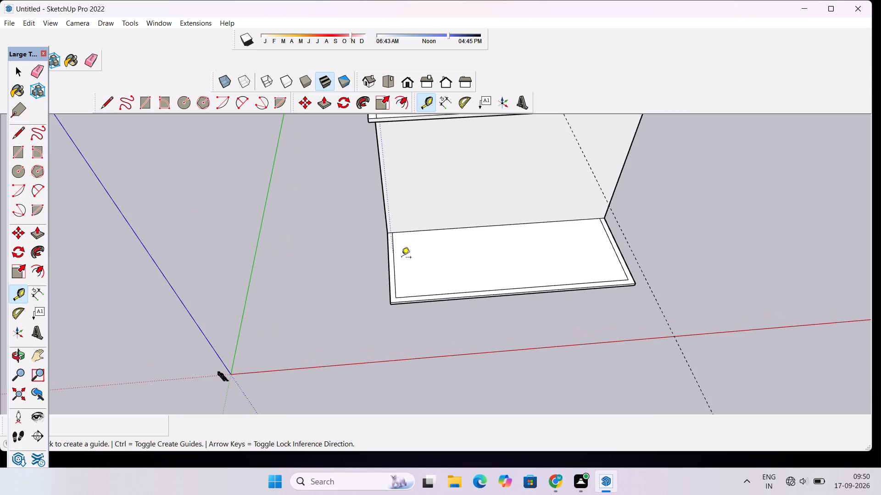
left_click(397, 268)
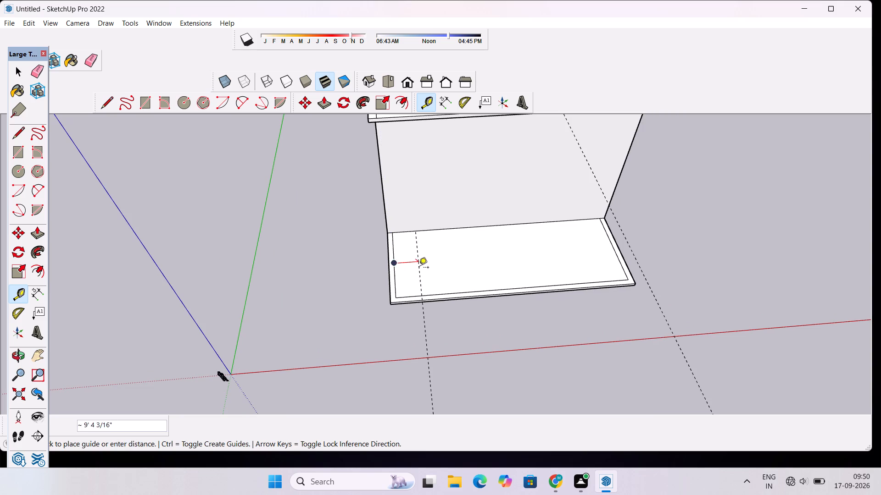
type("45'")
key("Return")
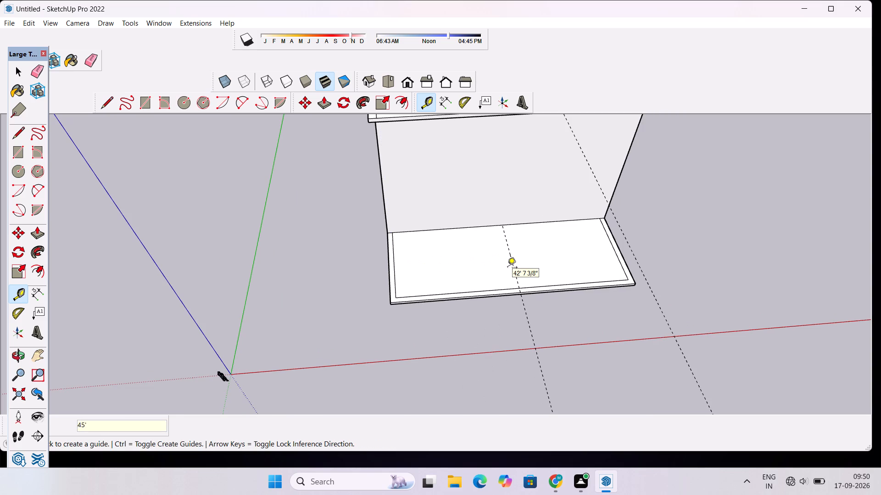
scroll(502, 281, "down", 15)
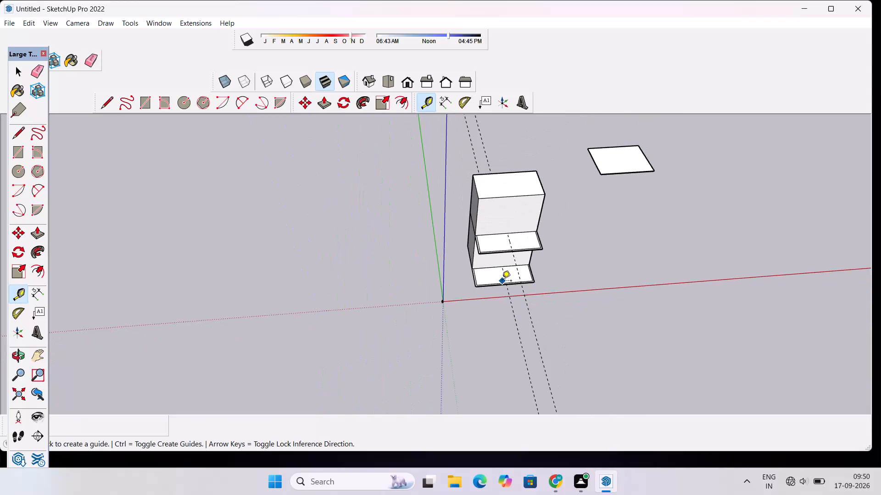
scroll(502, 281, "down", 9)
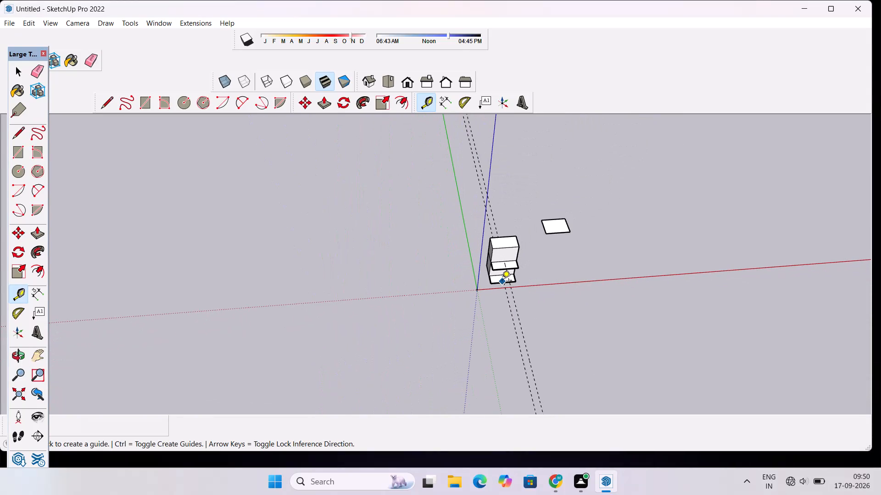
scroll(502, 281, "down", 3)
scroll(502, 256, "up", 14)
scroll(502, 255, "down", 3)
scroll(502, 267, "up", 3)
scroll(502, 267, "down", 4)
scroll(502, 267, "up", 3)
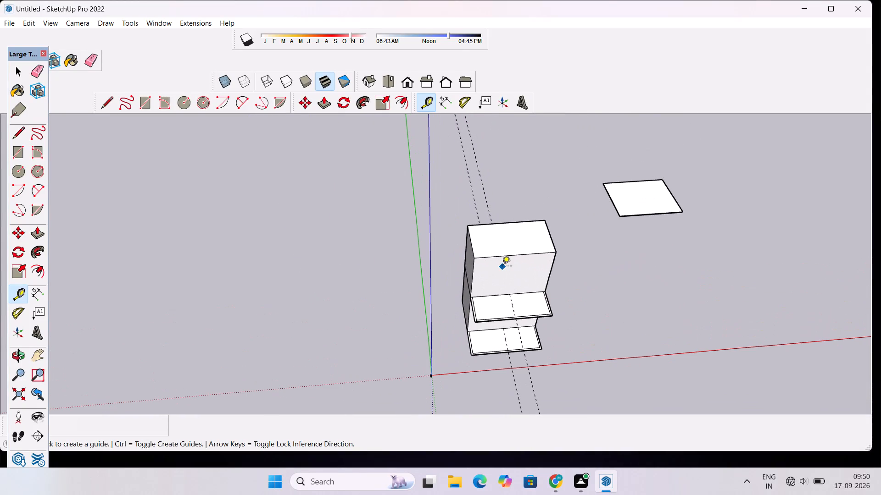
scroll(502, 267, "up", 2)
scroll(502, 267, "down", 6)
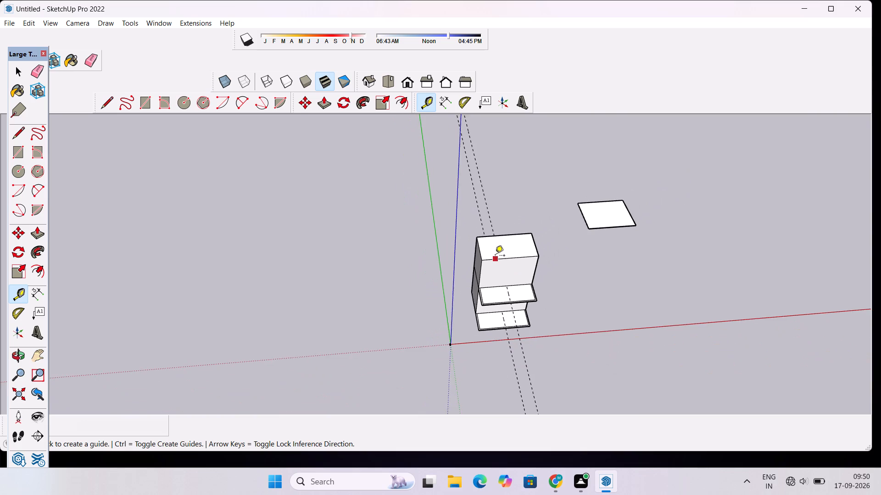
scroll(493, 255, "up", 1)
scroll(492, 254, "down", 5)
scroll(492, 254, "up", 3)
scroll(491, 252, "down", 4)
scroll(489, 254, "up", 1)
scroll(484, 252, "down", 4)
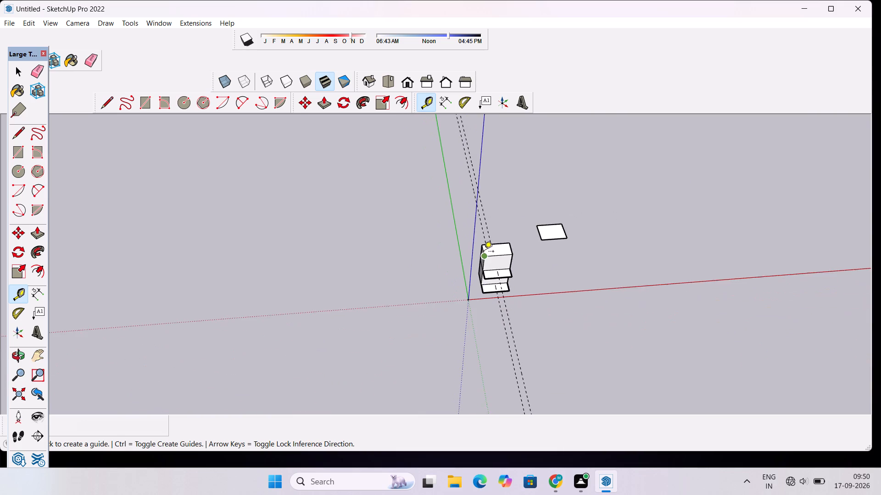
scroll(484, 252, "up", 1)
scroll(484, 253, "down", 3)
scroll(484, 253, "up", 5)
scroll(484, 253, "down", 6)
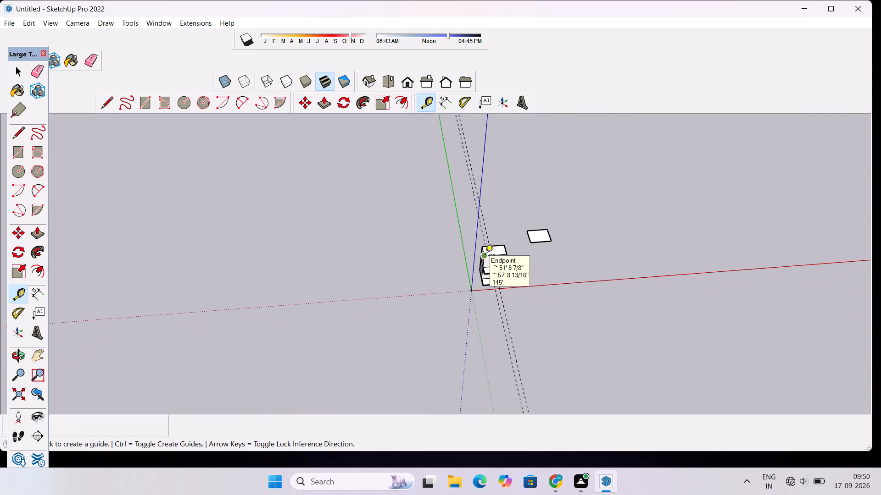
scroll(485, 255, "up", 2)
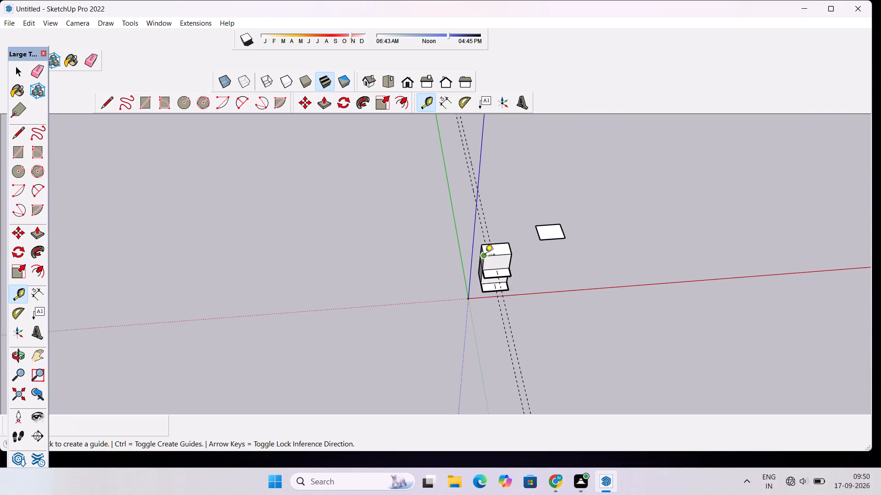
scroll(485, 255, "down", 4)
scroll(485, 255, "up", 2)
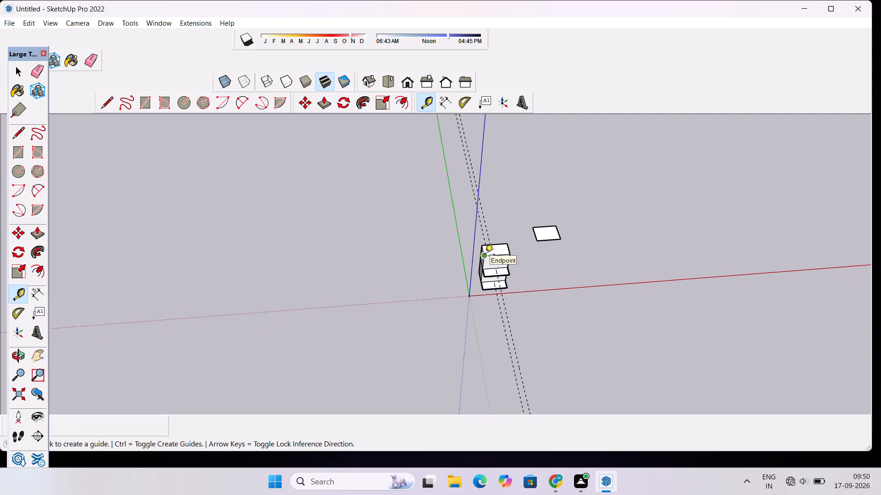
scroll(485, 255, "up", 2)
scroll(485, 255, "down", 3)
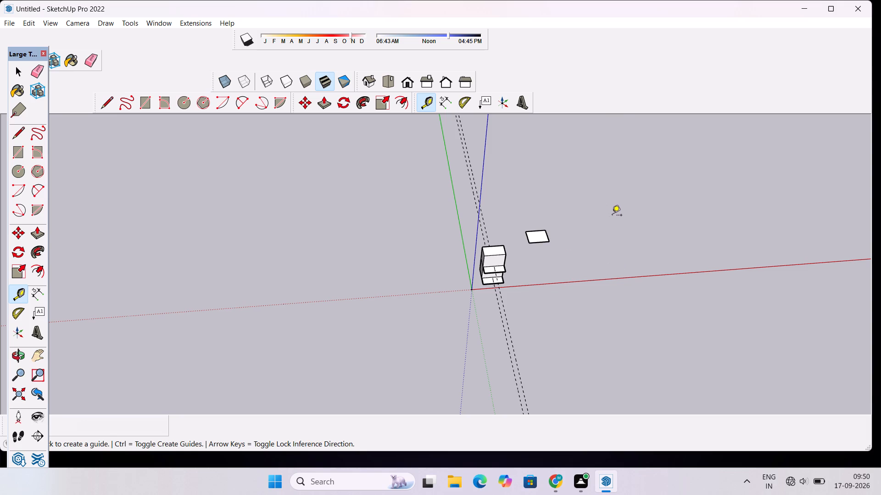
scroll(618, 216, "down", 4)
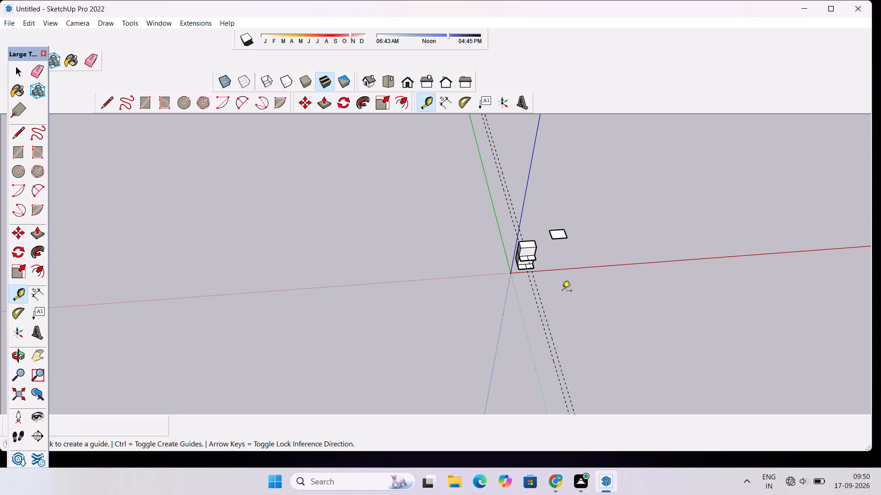
Examine the guides across the upper and lower projections from the front and above.
key("space")
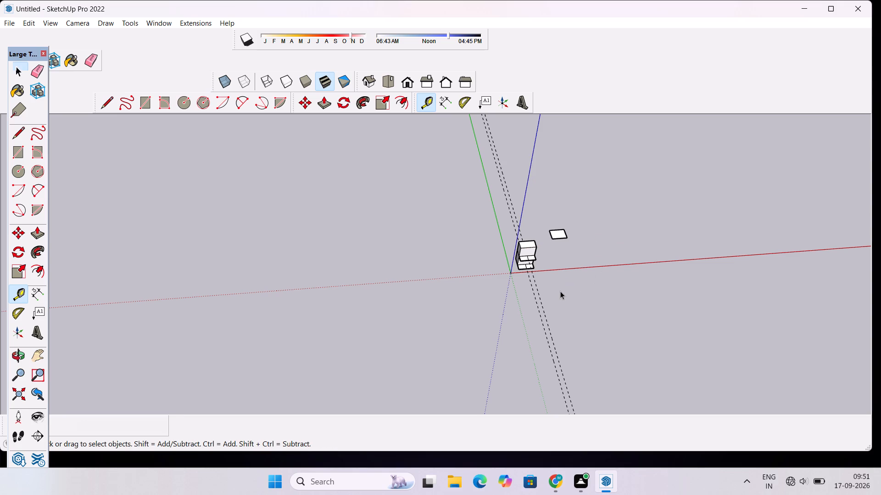
key("o")
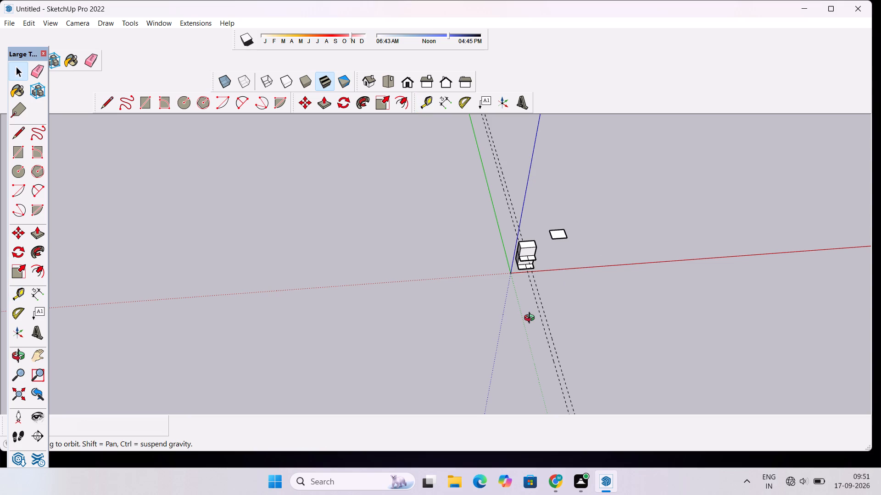
left_click_drag(531, 319, 363, 354, "shift")
scroll(342, 305, "up", 5)
left_click_drag(377, 321, 367, 267)
scroll(367, 265, "up", 5)
left_click_drag(367, 265, 486, 293, "shift")
scroll(487, 297, "up", 5)
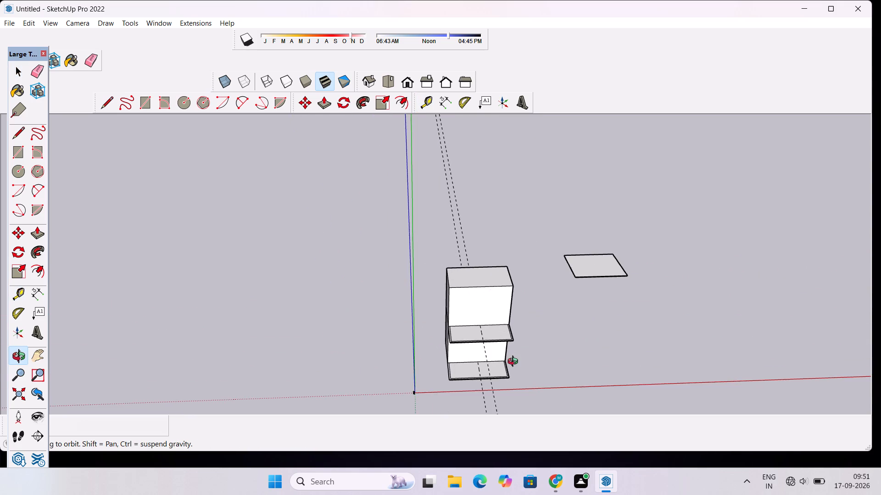
left_click_drag(515, 363, 494, 313)
scroll(478, 374, "up", 6)
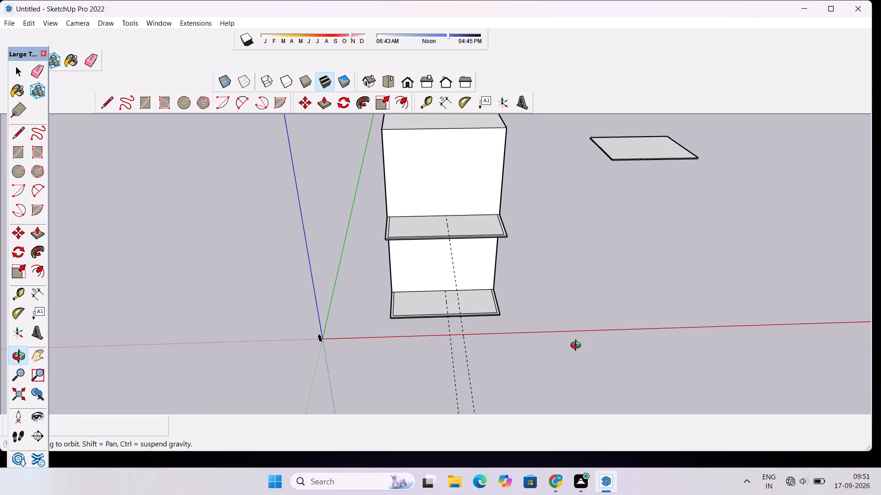
scroll(495, 299, "down", 4)
scroll(465, 291, "up", 10)
left_click_drag(471, 275, 478, 287, "shift")
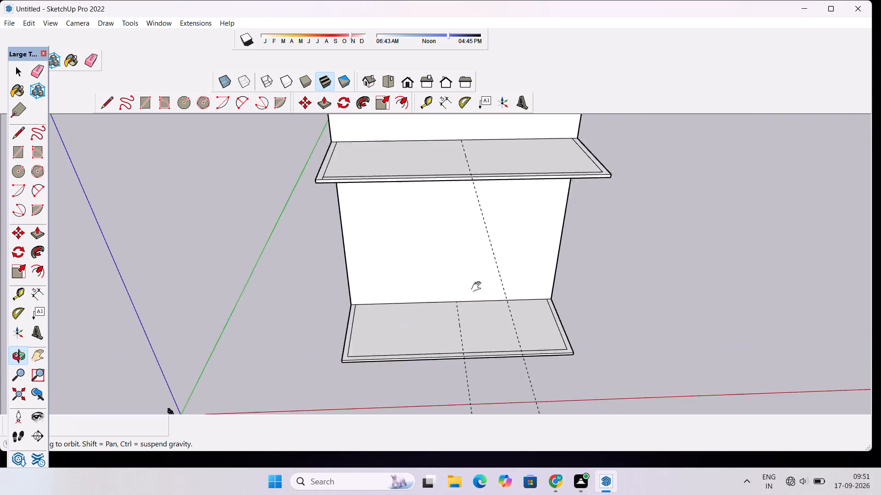
left_click_drag(478, 287, 509, 356, "shift")
scroll(508, 329, "up", 2)
left_click_drag(506, 305, 507, 361)
scroll(510, 330, "up", 3)
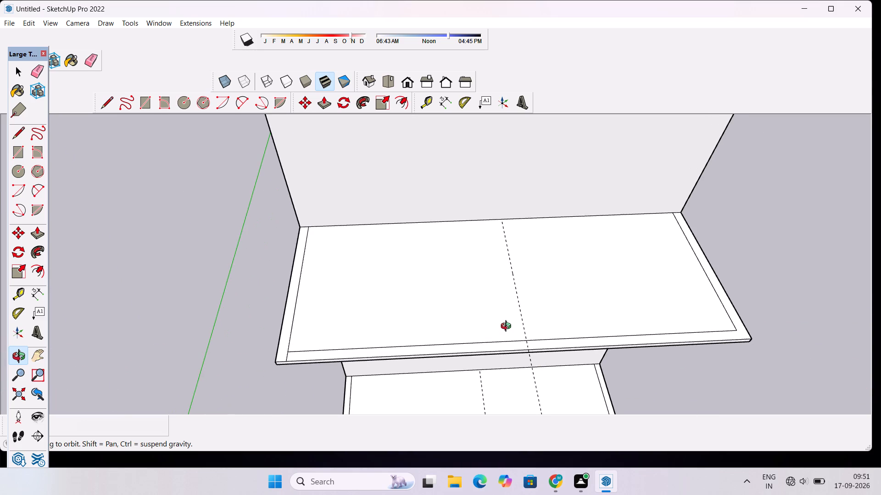
scroll(508, 327, "down", 3)
scroll(523, 329, "up", 2)
scroll(519, 319, "down", 10)
scroll(519, 319, "up", 1)
scroll(519, 319, "down", 3)
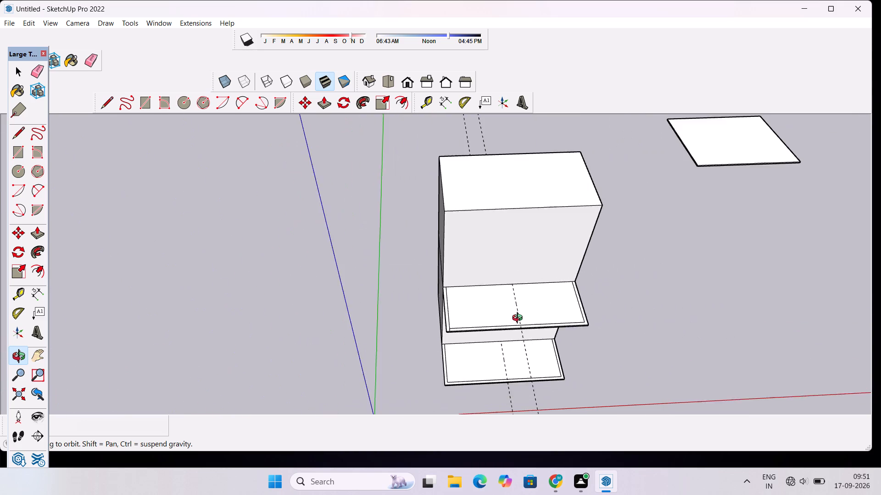
Place a guide 3' below the top front edge of the upper block, on its front face.
scroll(519, 319, "down", 3)
left_click_drag(519, 315, 500, 318, "shift")
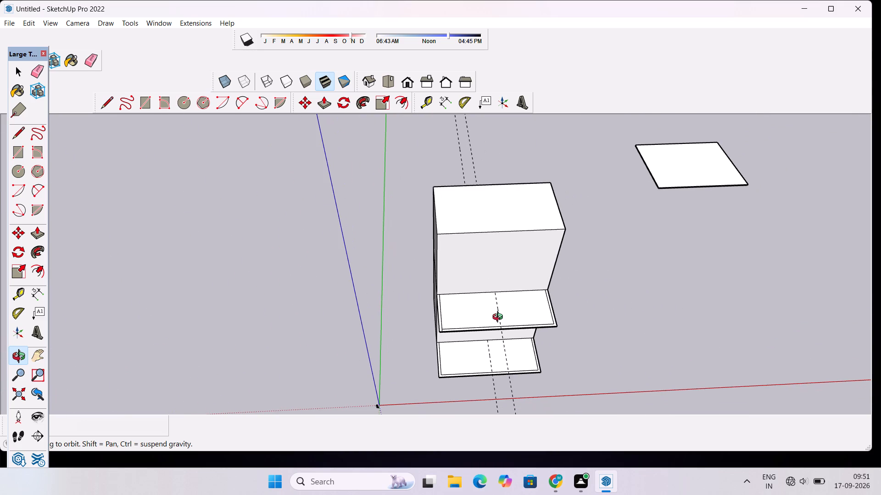
scroll(495, 305, "up", 3)
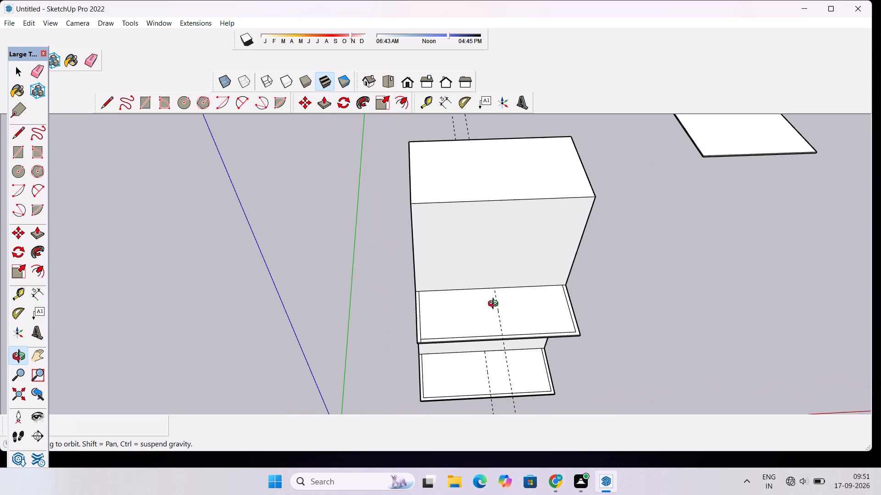
left_click_drag(495, 305, 447, 284)
scroll(447, 284, "down", 4)
left_click_drag(442, 288, 524, 344)
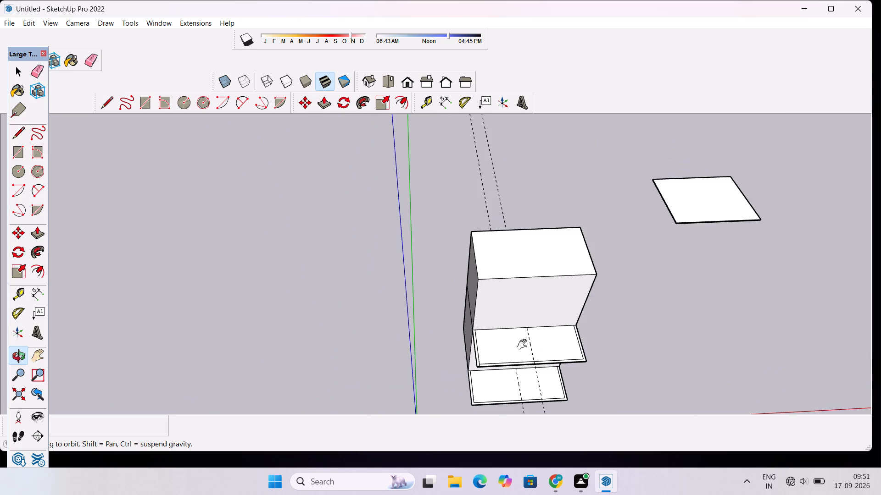
scroll(523, 337, "up", 3)
left_click(513, 326)
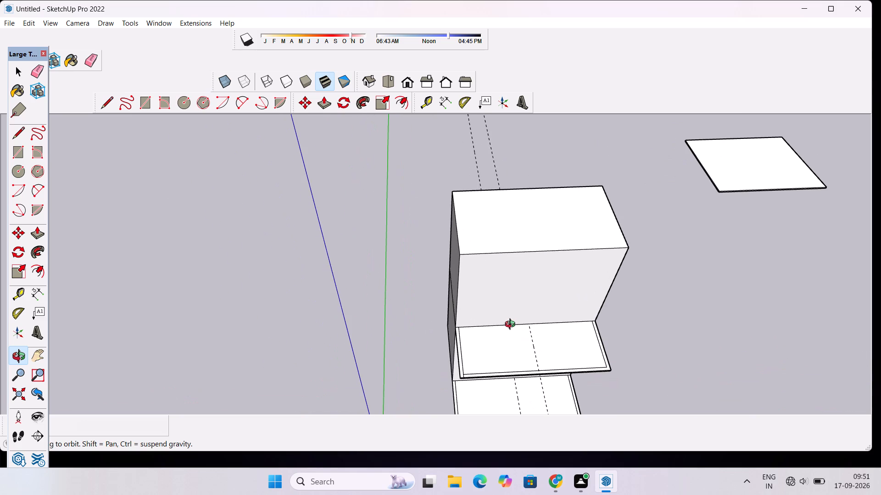
left_click_drag(512, 325, 475, 318, "shift")
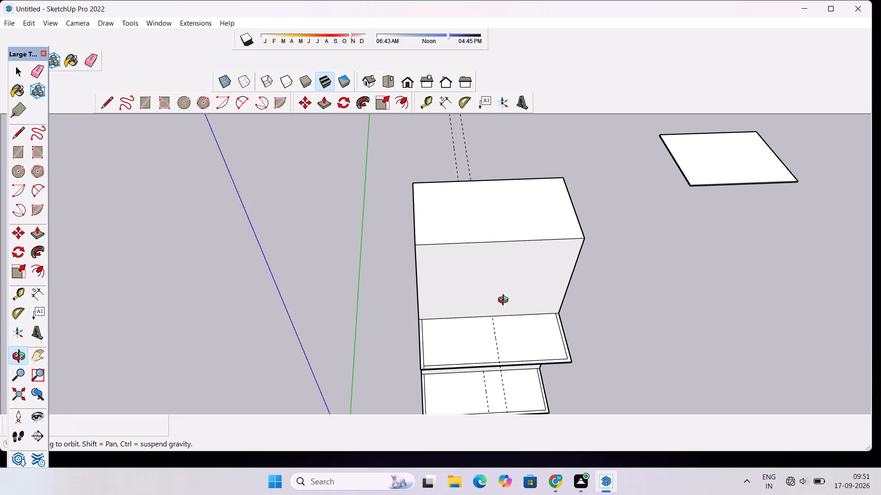
scroll(505, 301, "up", 4)
key("t")
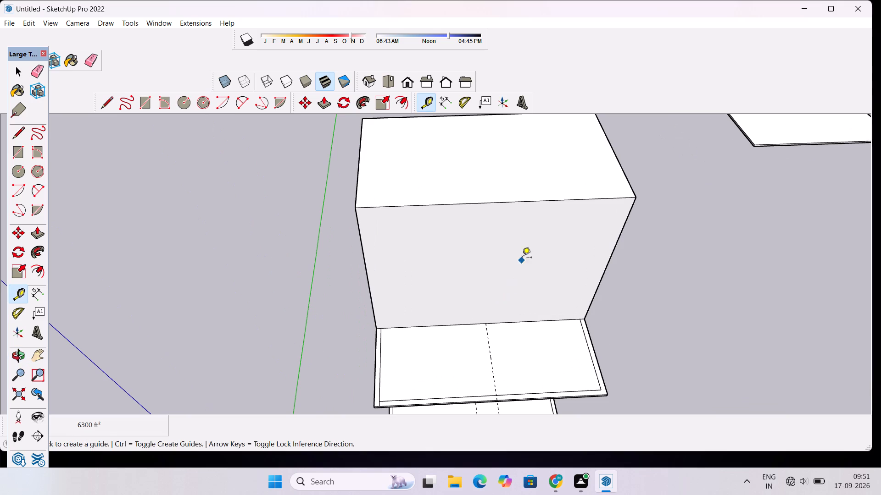
left_click(499, 203)
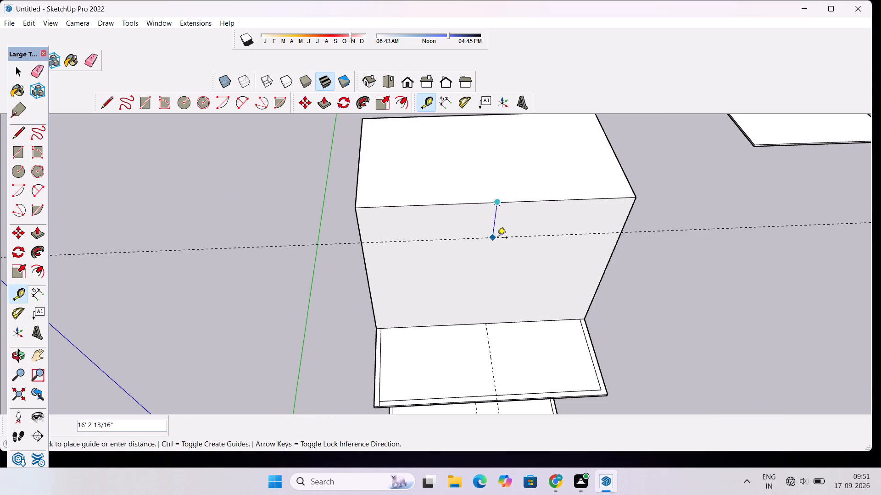
type("3'")
key("Return")
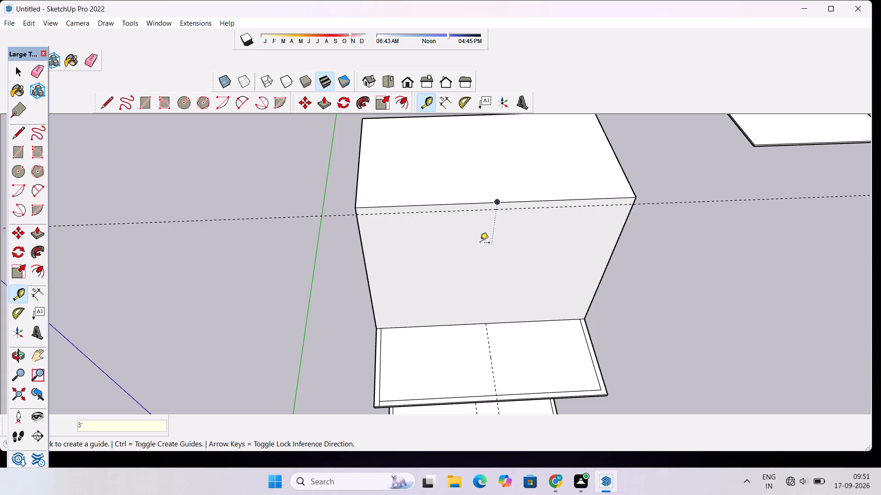
Draw a 90' line along the new guide across the full width of the upper block's front face.
scroll(480, 243, "down", 3)
scroll(542, 155, "up", 4)
scroll(502, 208, "down", 5)
scroll(500, 211, "up", 1)
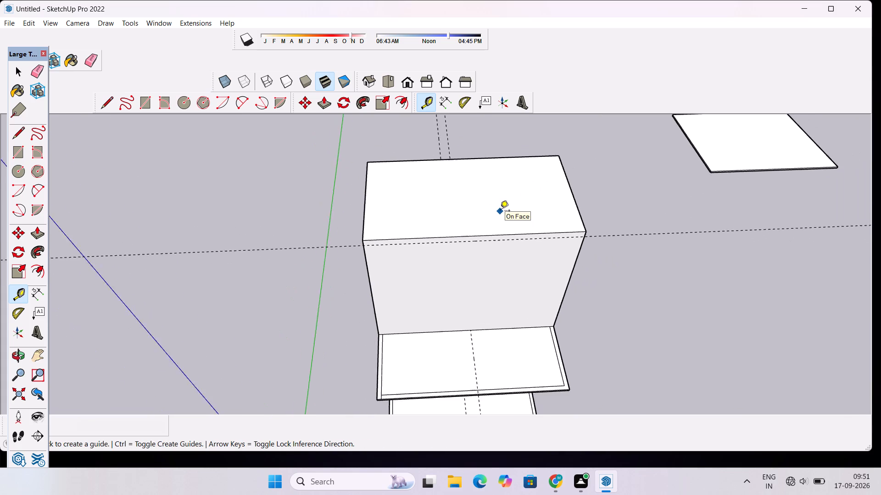
scroll(500, 211, "up", 1)
scroll(500, 211, "down", 1)
key("space")
type("l")
scroll(524, 247, "up", 4)
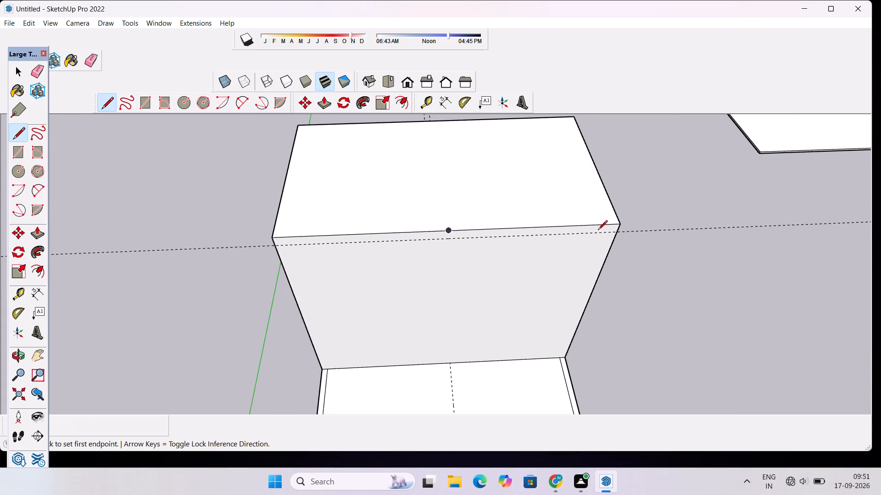
scroll(603, 230, "up", 4)
left_click(626, 233)
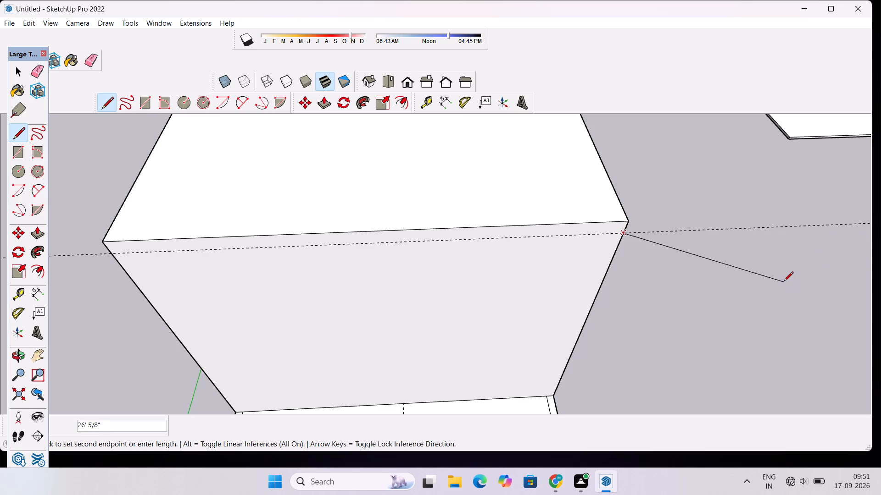
scroll(671, 306, "down", 10)
scroll(624, 313, "up", 5)
scroll(479, 269, "up", 5)
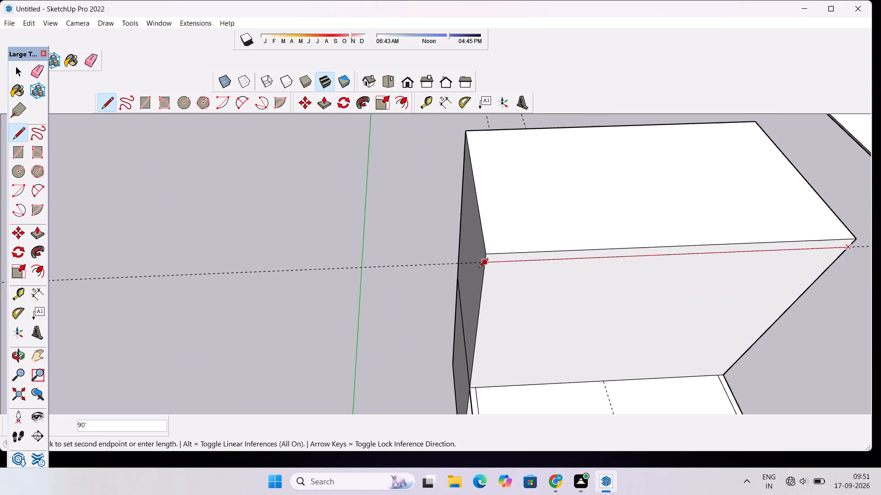
scroll(479, 269, "up", 5)
left_click(492, 258)
scroll(466, 259, "down", 6)
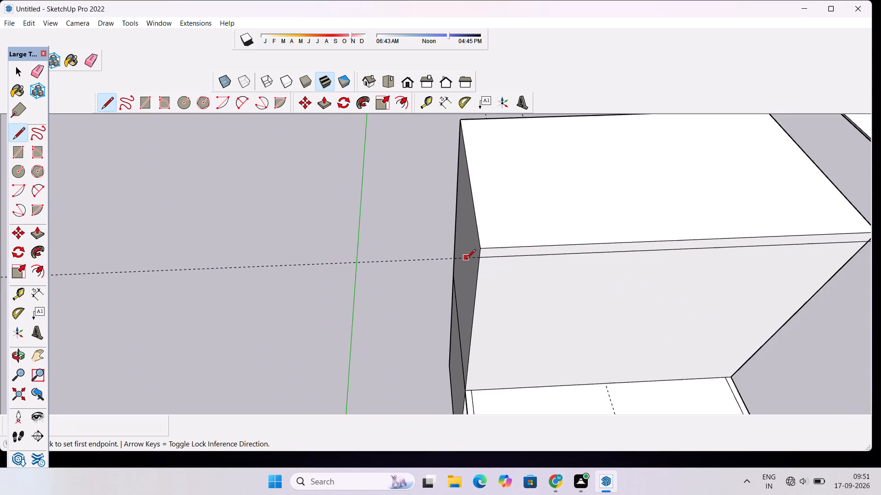
scroll(466, 259, "down", 13)
scroll(647, 243, "up", 6)
key("space")
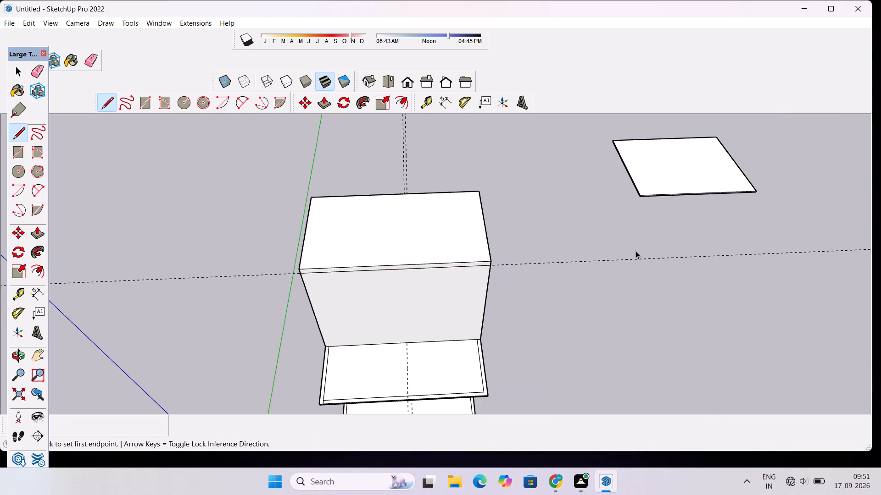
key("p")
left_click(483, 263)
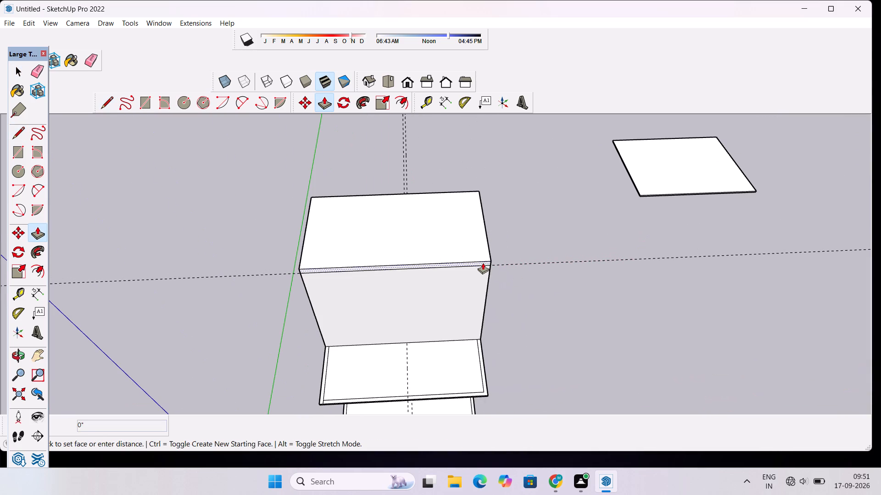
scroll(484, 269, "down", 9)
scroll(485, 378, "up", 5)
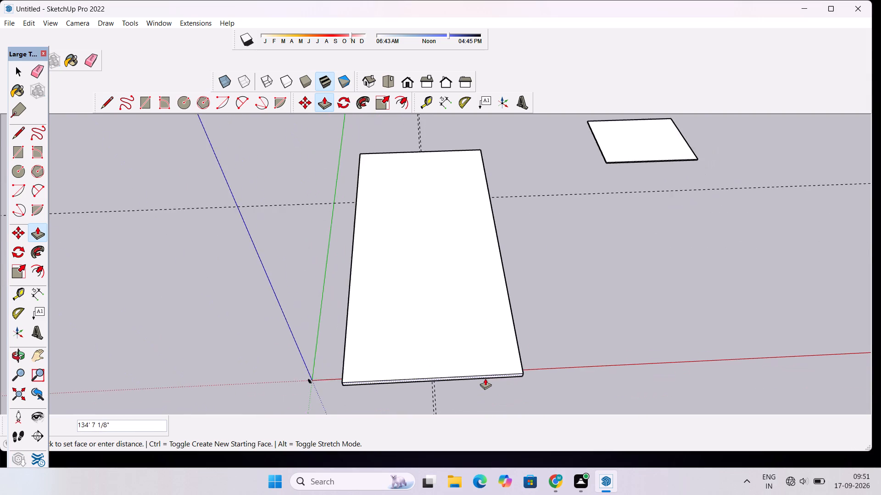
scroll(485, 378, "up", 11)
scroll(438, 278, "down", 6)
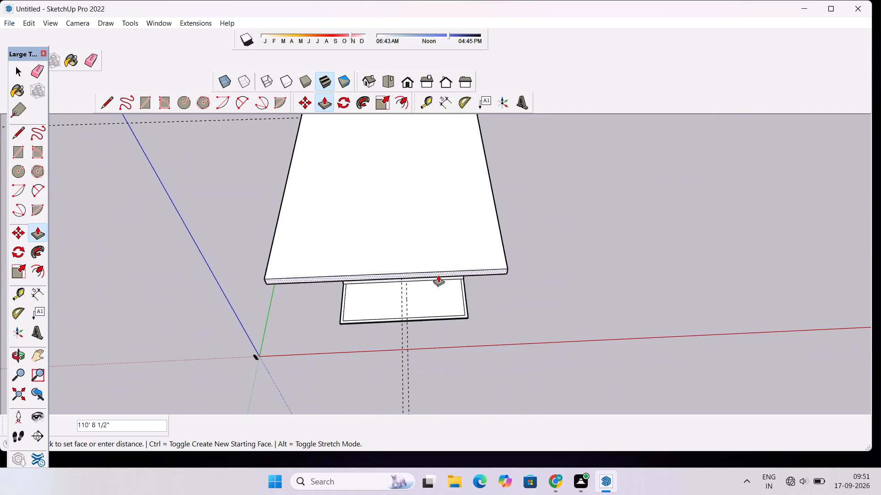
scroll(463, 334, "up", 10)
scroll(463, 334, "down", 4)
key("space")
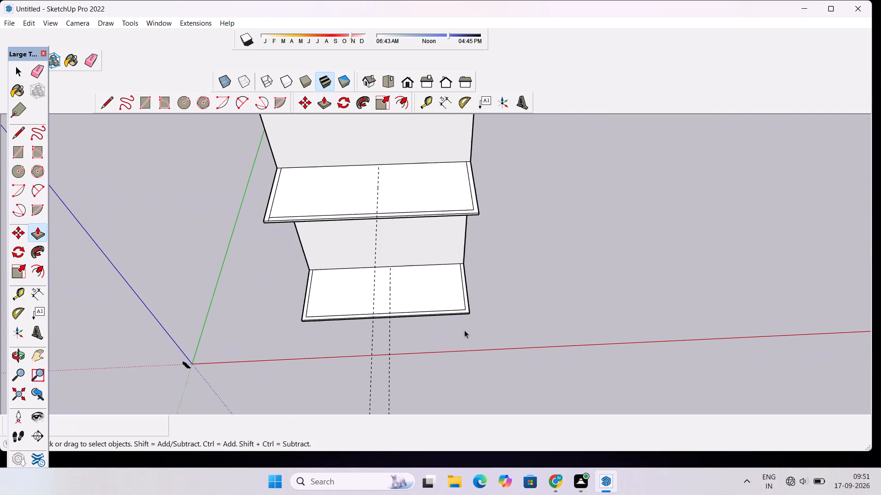
Examine the top strip of the upper block and the projections below it from the front, side and above.
key("o")
left_click_drag(503, 319, 466, 283)
scroll(464, 281, "down", 5)
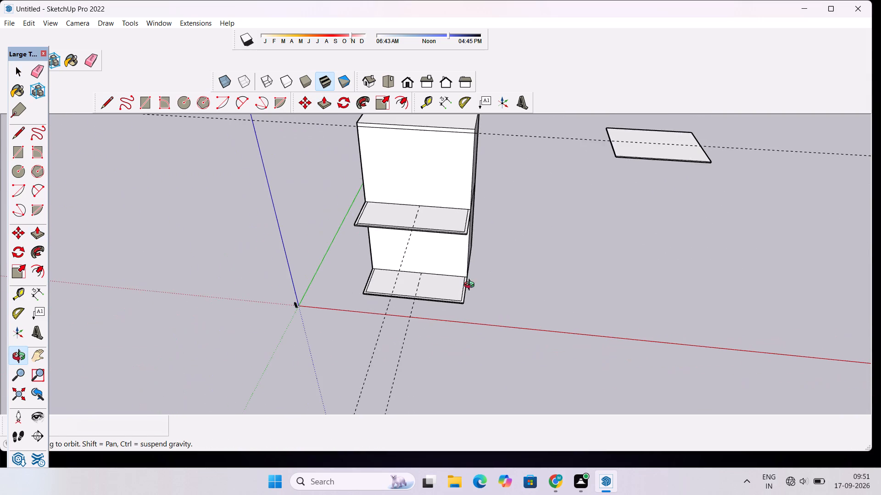
left_click_drag(585, 279, 638, 374, "shift")
scroll(635, 360, "down", 6)
left_click_drag(666, 349, 534, 309)
scroll(534, 309, "up", 5)
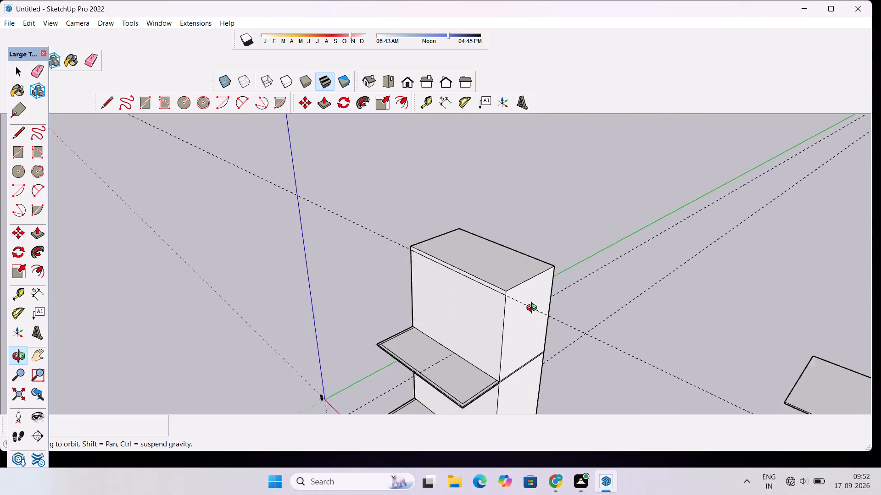
scroll(534, 309, "up", 1)
left_click_drag(534, 316, 680, 269, "shift")
scroll(681, 269, "down", 6)
left_click_drag(681, 273, 686, 316)
scroll(682, 314, "up", 5)
left_click_drag(677, 305, 730, 262, "shift")
scroll(744, 36, "down", 2)
scroll(607, 248, "down", 4)
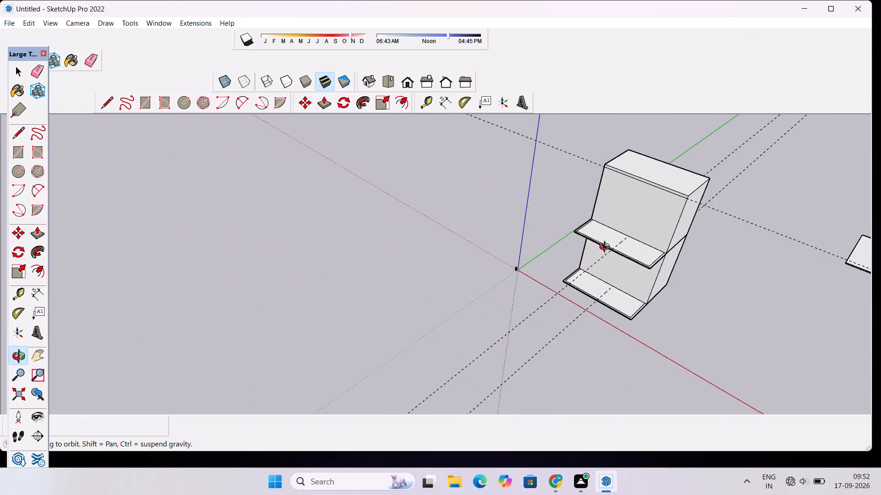
left_click_drag(585, 280, 650, 218)
scroll(649, 209, "up", 4)
left_click_drag(664, 216, 501, 196)
scroll(512, 196, "down", 5)
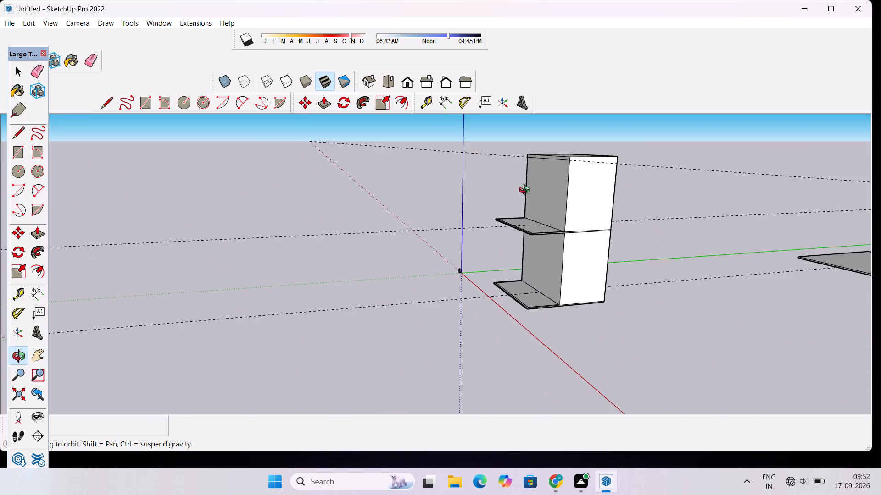
left_click_drag(565, 186, 585, 289)
scroll(563, 208, "up", 10)
left_click_drag(568, 197, 591, 281, "shift")
scroll(591, 264, "down", 5)
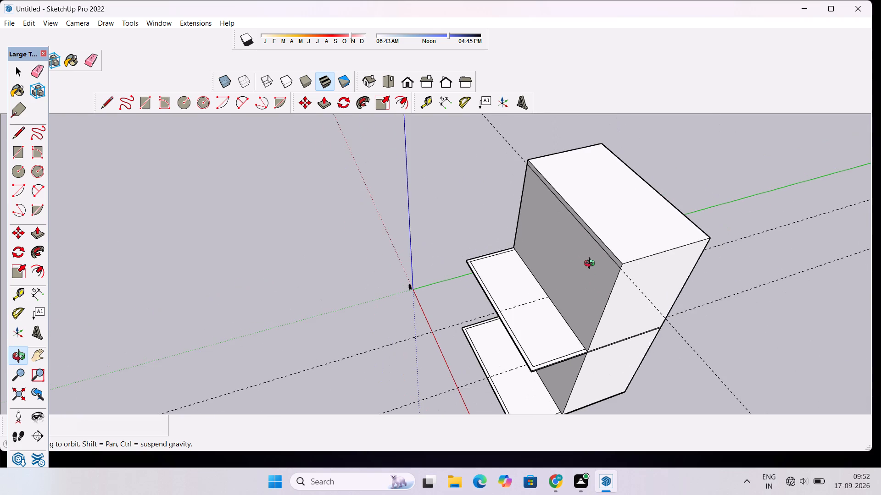
left_click_drag(609, 260, 622, 221)
left_click_drag(610, 227, 565, 221, "shift")
scroll(557, 224, "down", 4)
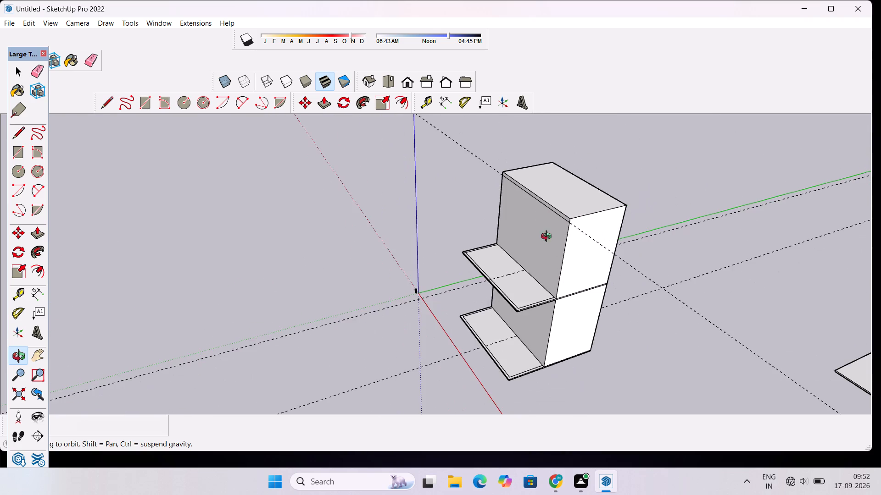
left_click_drag(543, 245, 586, 217)
scroll(580, 203, "up", 5)
left_click_drag(545, 216, 590, 252, "shift")
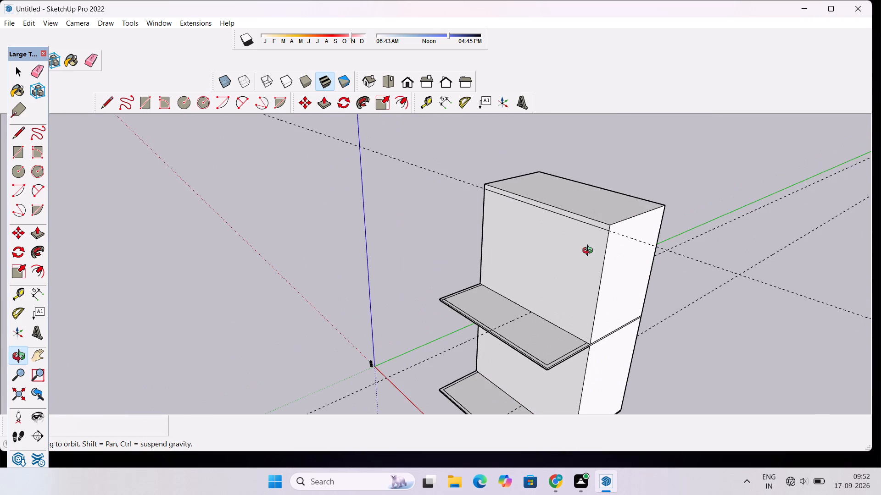
Extrude the 3' strip at the top of the upper block forward 35', flush with the projection below.
key("p")
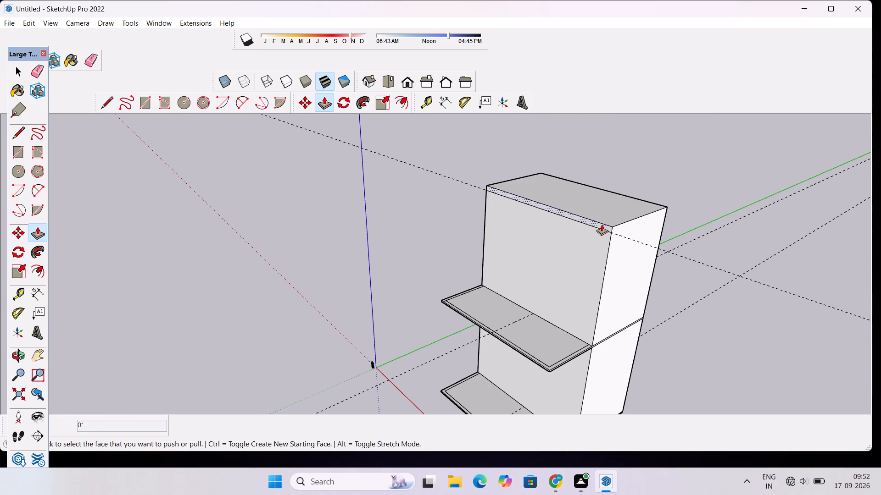
left_click(602, 224)
scroll(551, 370, "up", 7)
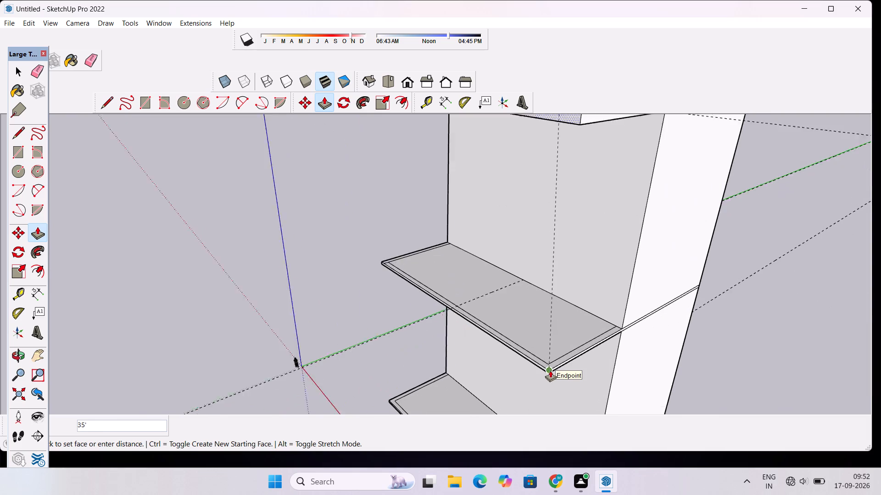
scroll(550, 370, "up", 2)
left_click(550, 370)
scroll(523, 352, "down", 6)
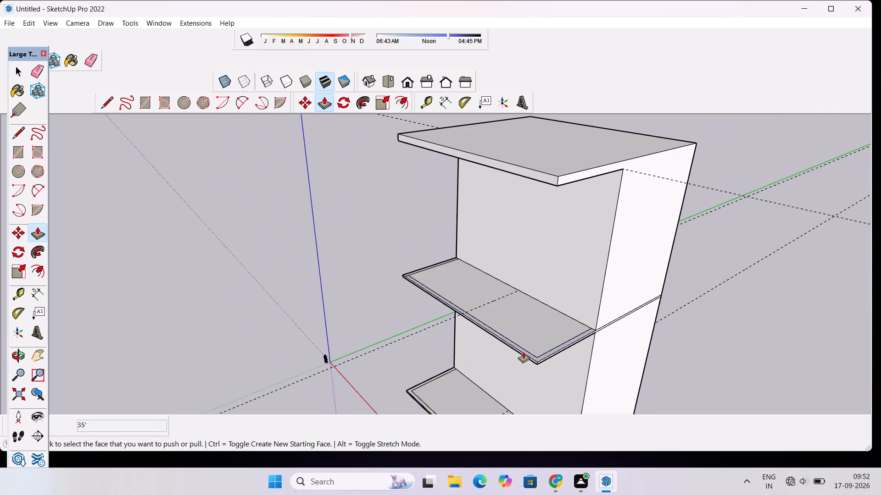
scroll(523, 352, "down", 4)
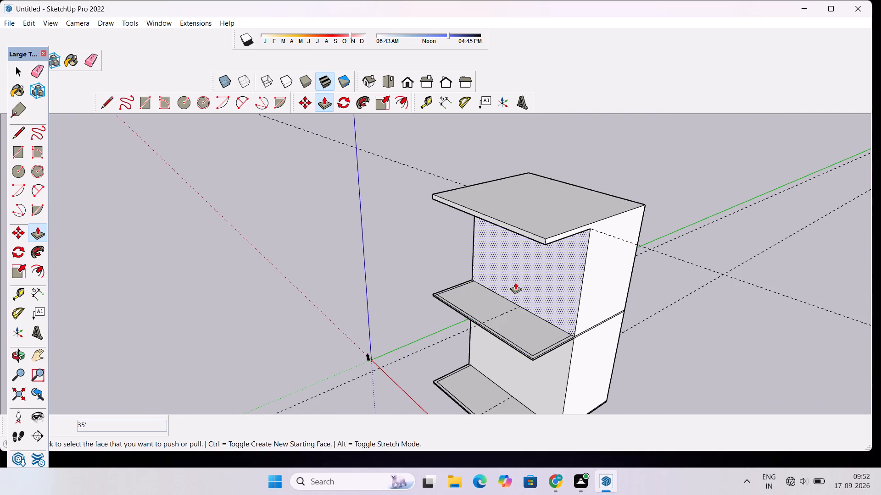
Examine the new roof projection above the two lower projections from both sides and above.
key("o")
left_click_drag(474, 233, 567, 247)
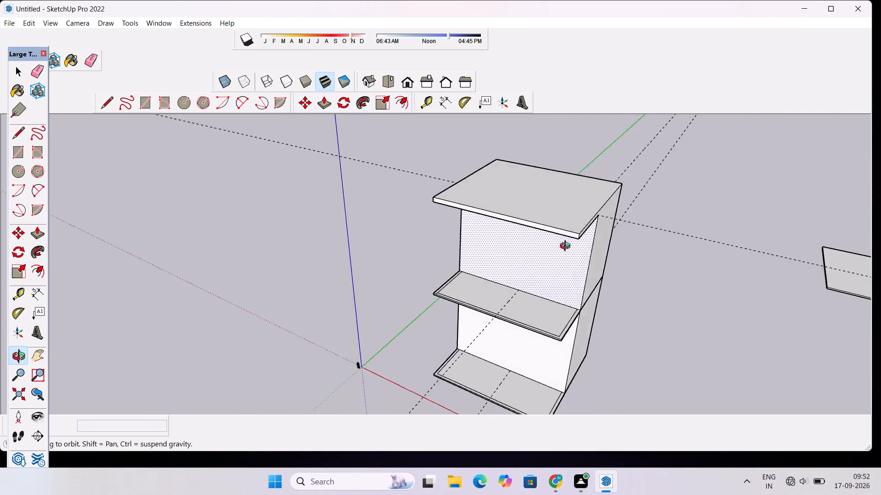
left_click_drag(567, 247, 589, 240)
scroll(466, 219, "up", 4)
left_click_drag(465, 220, 651, 262)
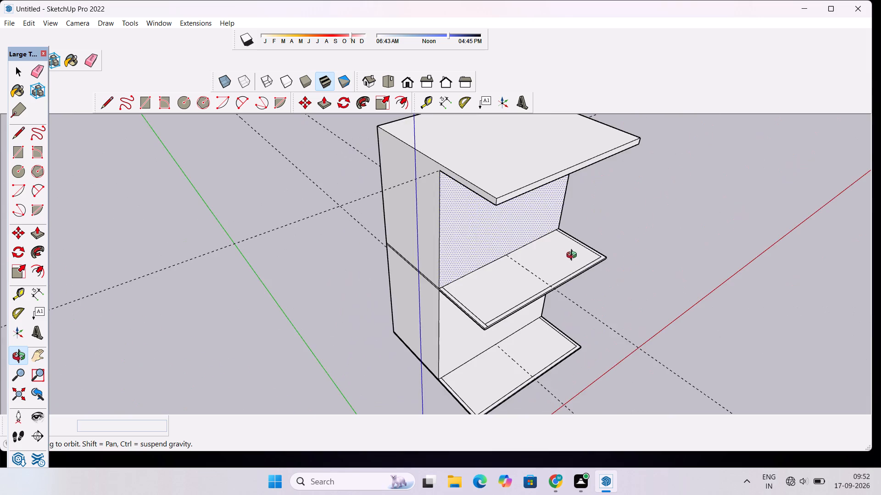
scroll(567, 250, "down", 4)
left_click_drag(512, 259, 560, 238)
scroll(520, 167, "down", 3)
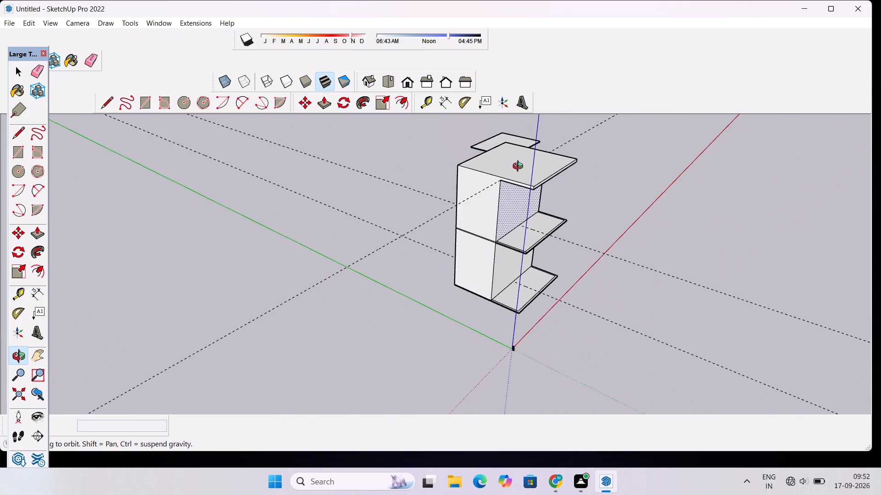
left_click_drag(518, 169, 480, 269, "shift")
scroll(476, 267, "up", 4)
left_click_drag(531, 306, 466, 293)
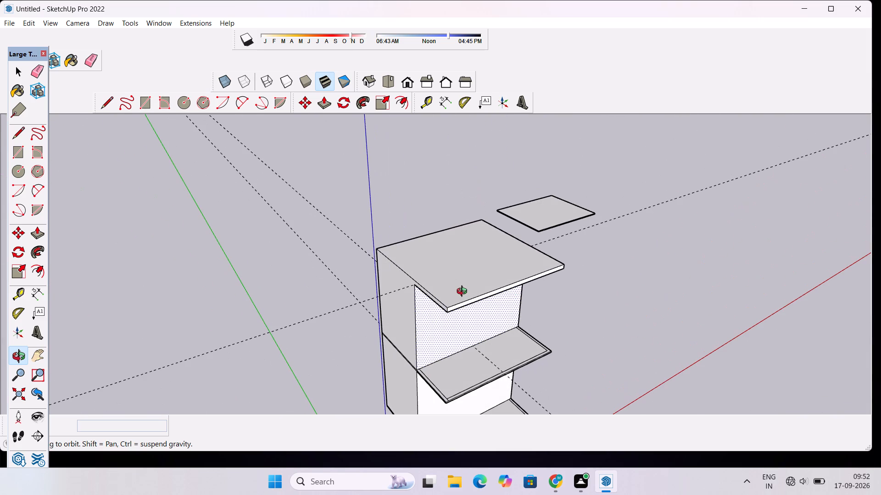
scroll(463, 281, "down", 7)
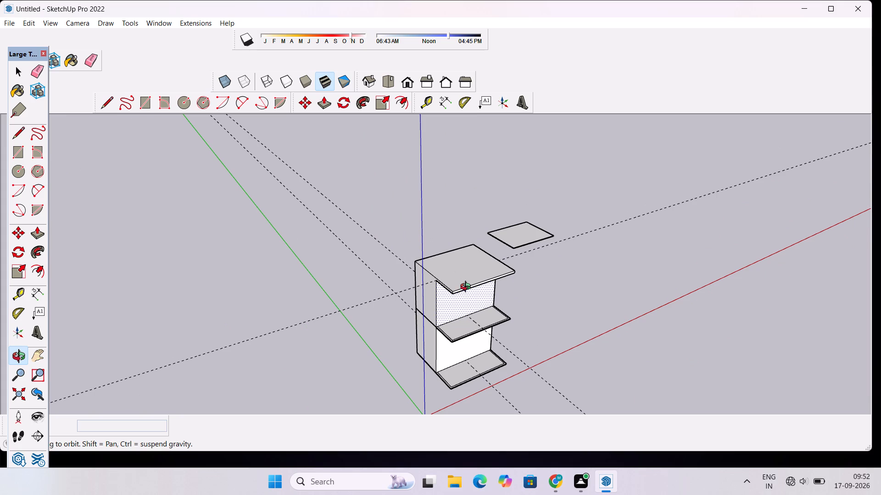
left_click_drag(460, 264, 418, 293)
scroll(418, 293, "up", 2)
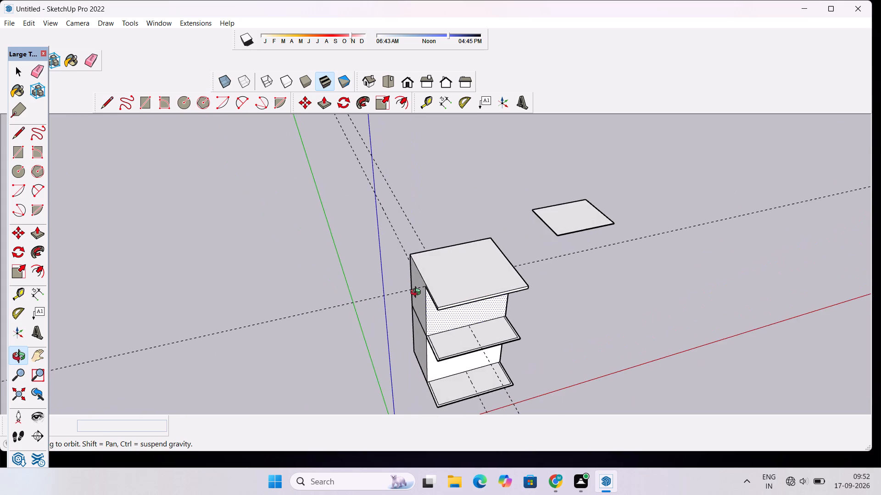
Place guides 2' inside both side edges of the roof's top face.
left_click_drag(418, 293, 387, 325, "shift")
scroll(395, 323, "up", 5)
left_click_drag(434, 318, 387, 318)
scroll(386, 318, "down", 3)
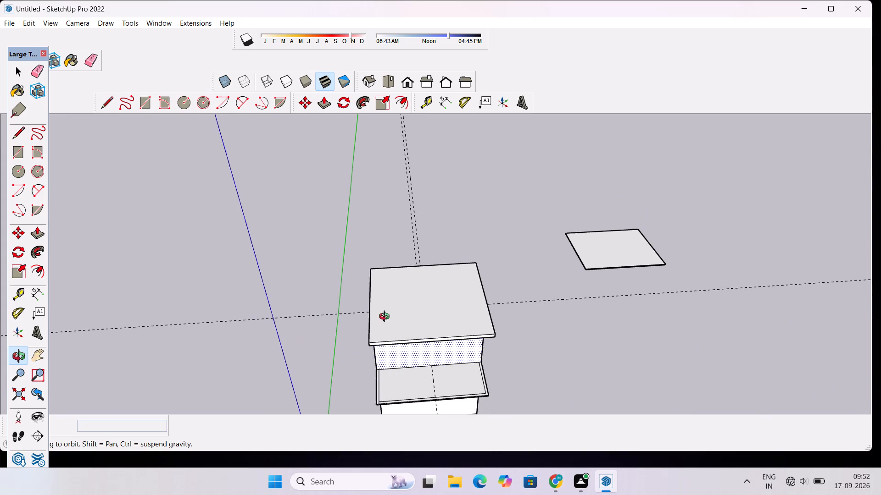
scroll(389, 312, "up", 3)
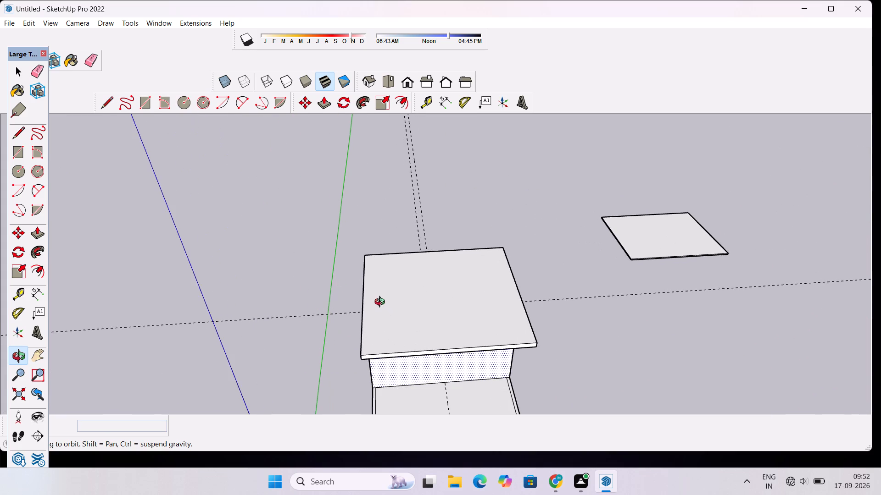
scroll(381, 301, "down", 4)
scroll(369, 311, "up", 7)
key("t")
scroll(374, 308, "up", 4)
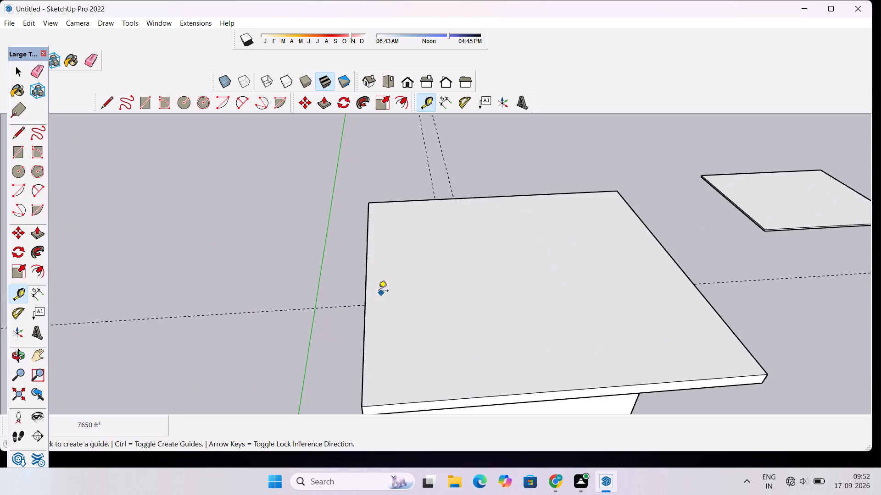
left_click(367, 276)
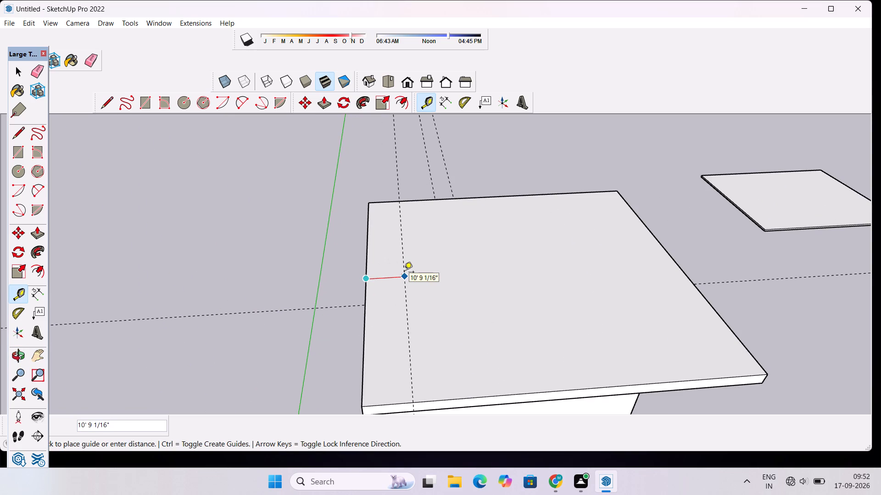
type("2'")
key("Return")
scroll(404, 273, "down", 5)
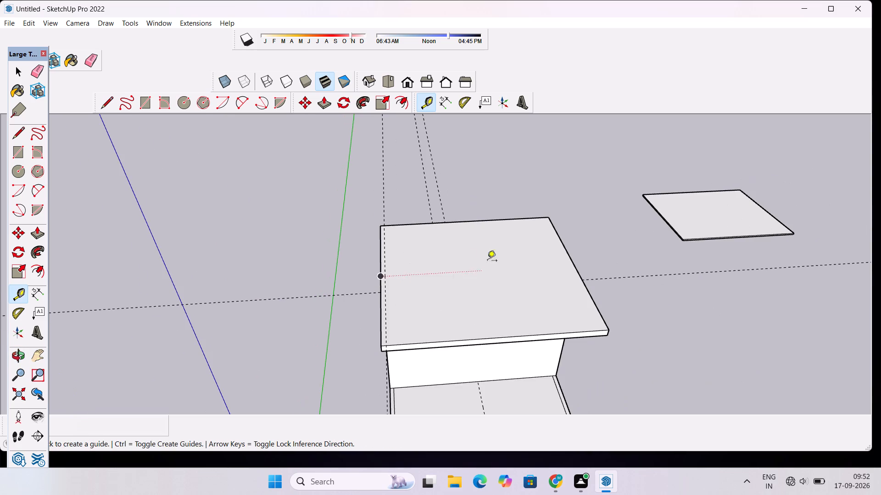
scroll(601, 251, "up", 5)
left_click(533, 253)
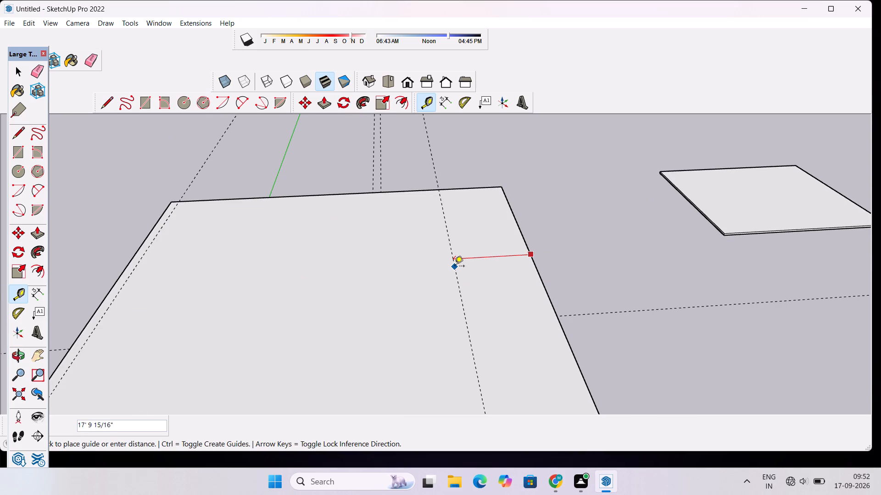
type("2'")
key("Return")
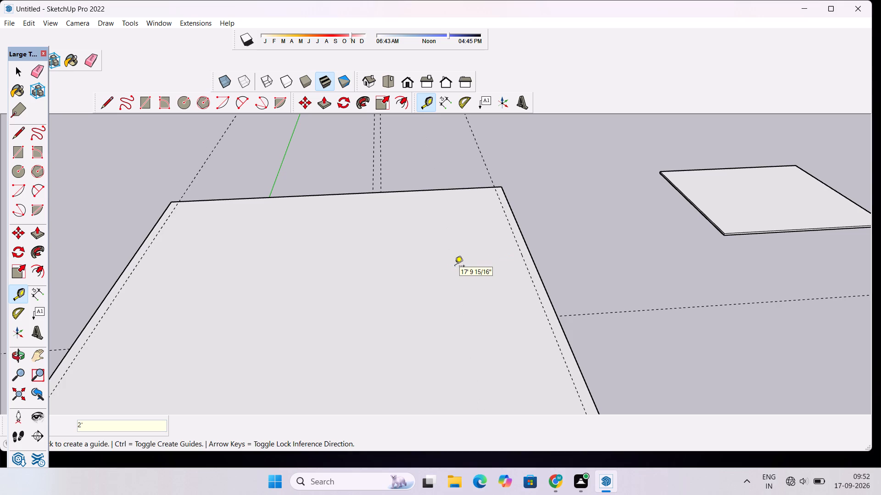
Place guides 2' inside the back and front edges of the roof's top face.
left_click(333, 196)
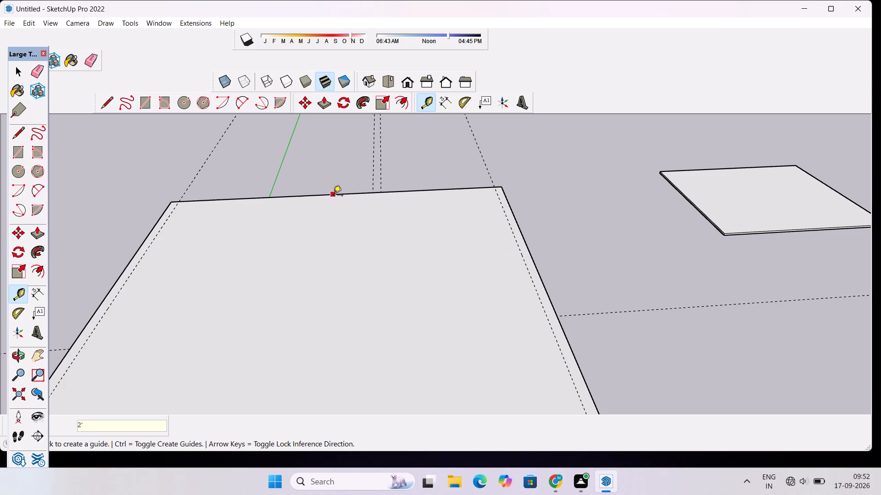
scroll(329, 231, "down", 5)
type("2'")
key("Return")
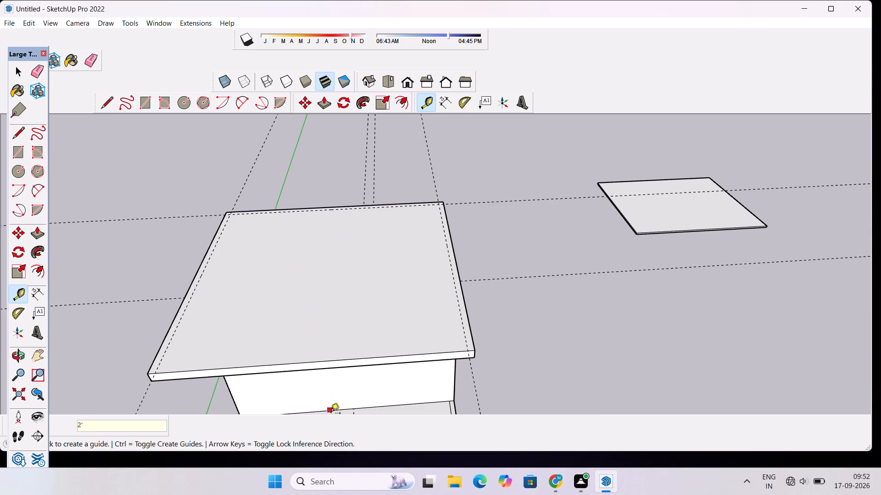
scroll(304, 356, "up", 8)
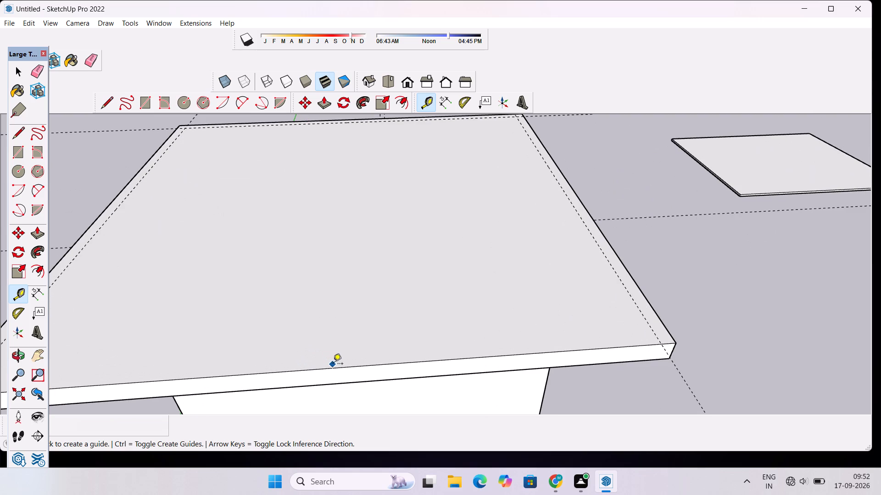
left_click(347, 366)
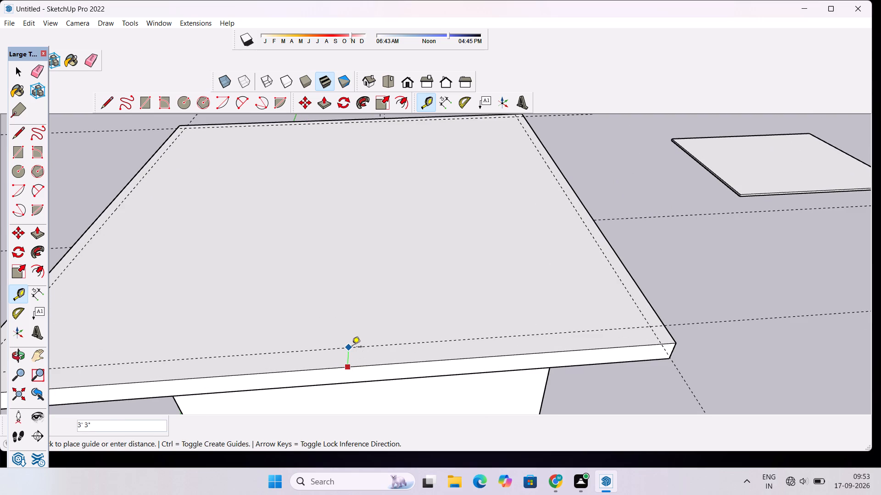
scroll(352, 346, "up", 4)
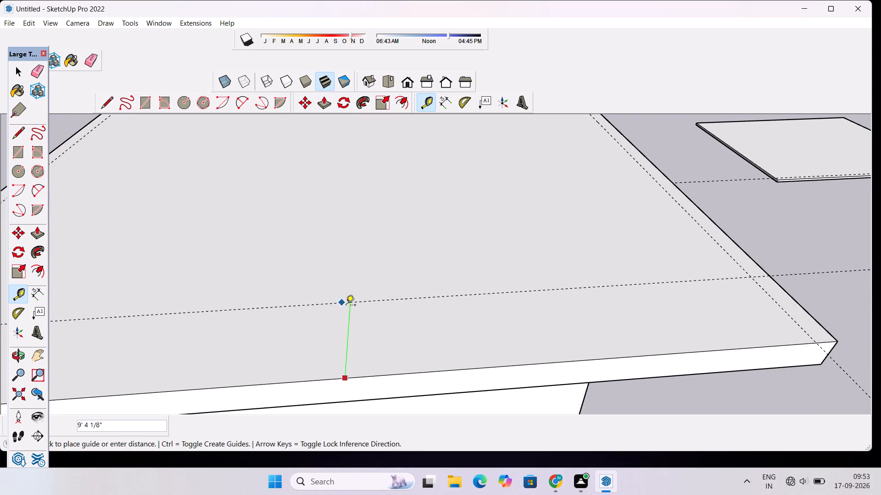
type("2'")
key("Return")
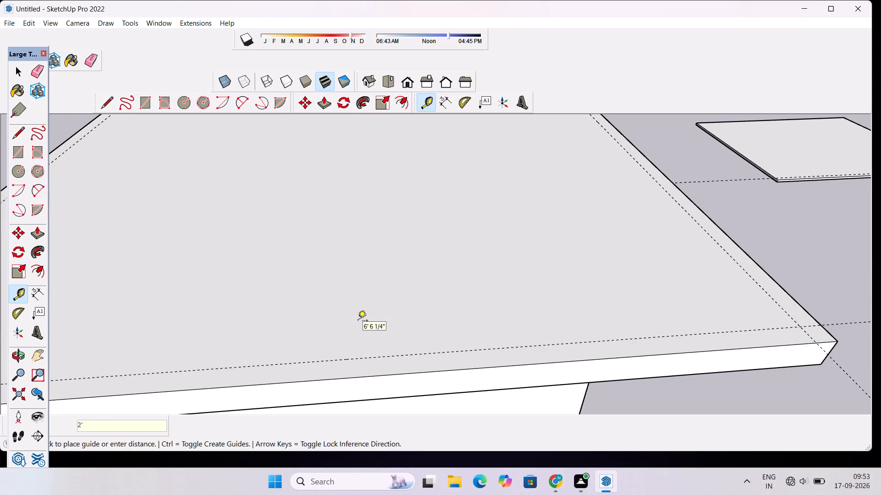
scroll(468, 283, "down", 12)
scroll(244, 284, "up", 3)
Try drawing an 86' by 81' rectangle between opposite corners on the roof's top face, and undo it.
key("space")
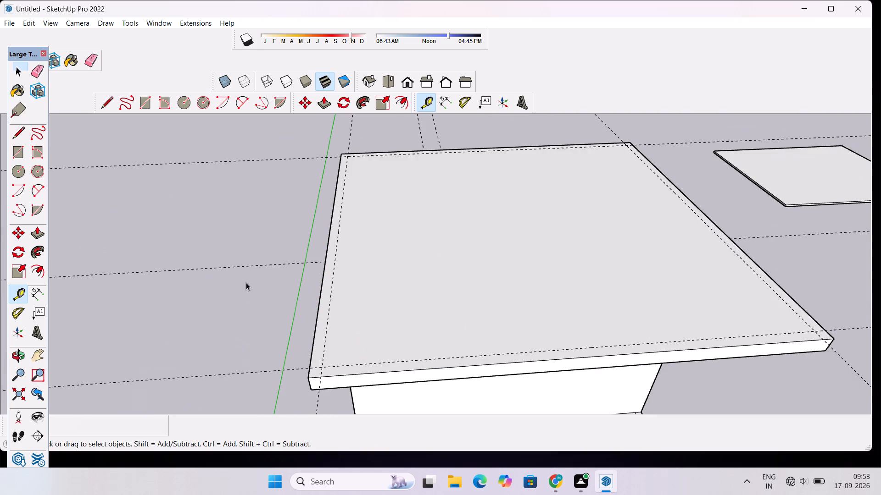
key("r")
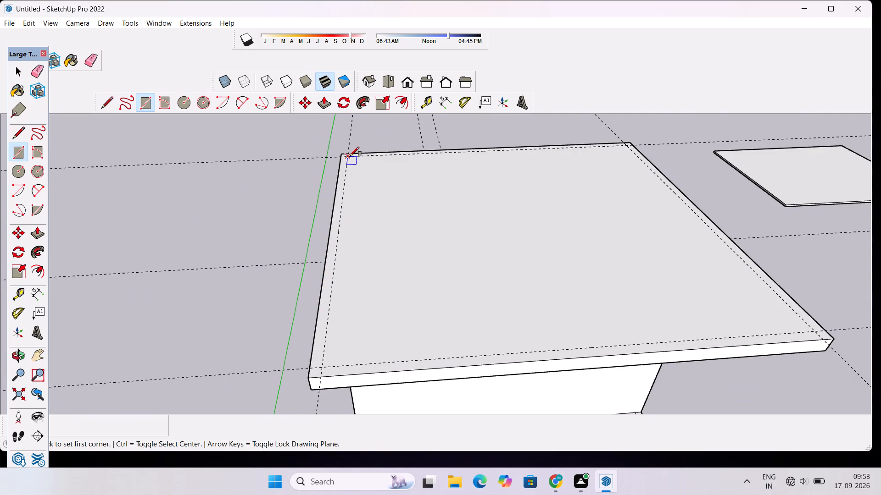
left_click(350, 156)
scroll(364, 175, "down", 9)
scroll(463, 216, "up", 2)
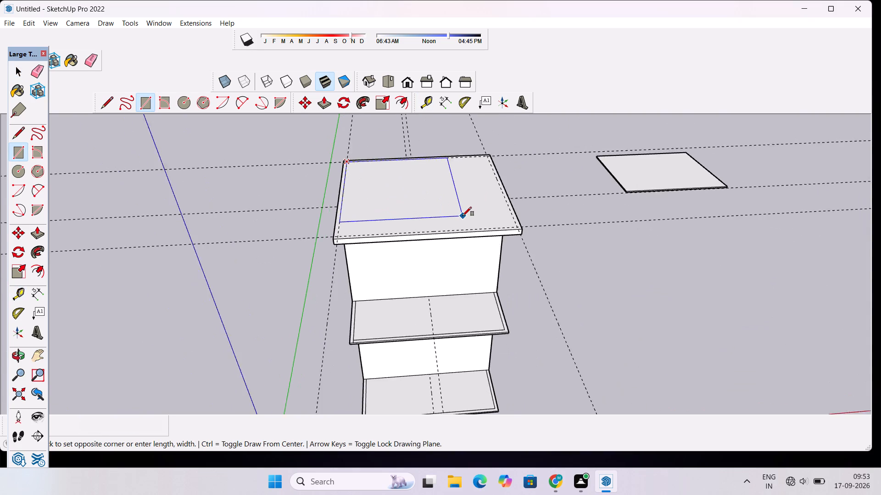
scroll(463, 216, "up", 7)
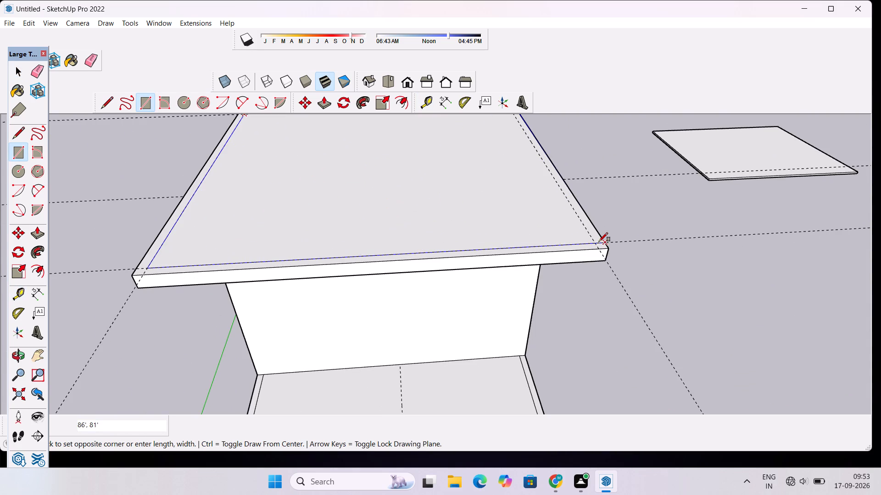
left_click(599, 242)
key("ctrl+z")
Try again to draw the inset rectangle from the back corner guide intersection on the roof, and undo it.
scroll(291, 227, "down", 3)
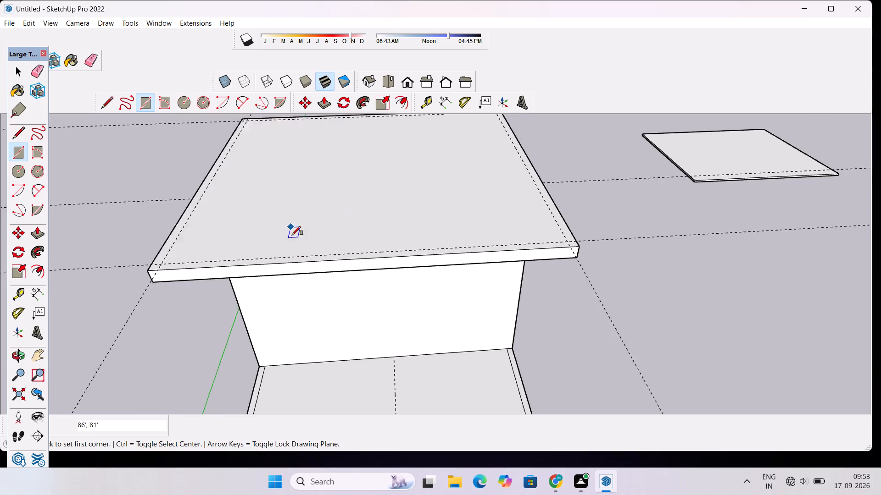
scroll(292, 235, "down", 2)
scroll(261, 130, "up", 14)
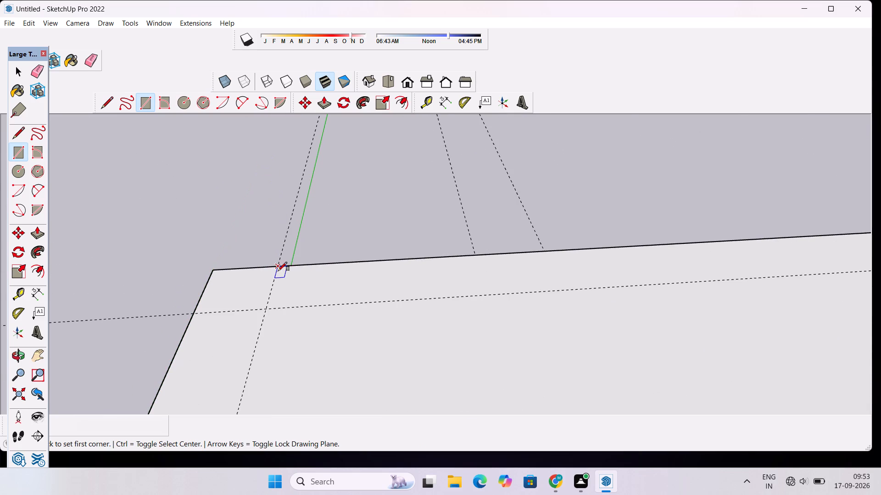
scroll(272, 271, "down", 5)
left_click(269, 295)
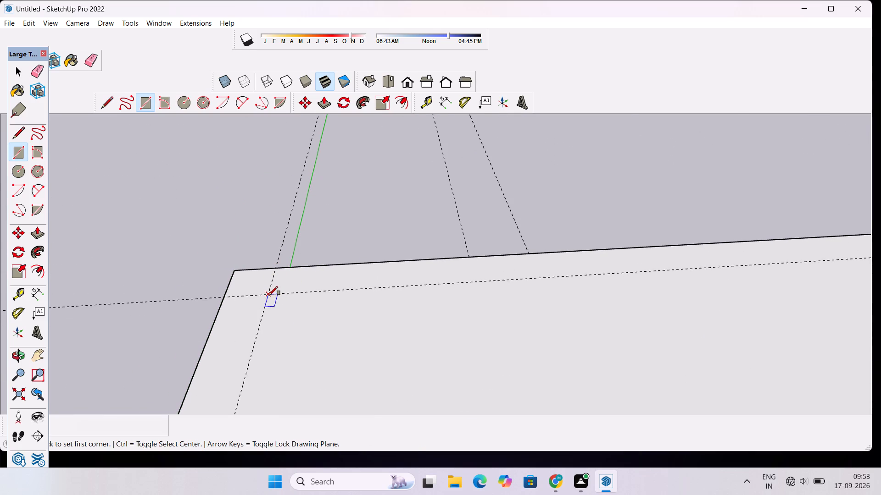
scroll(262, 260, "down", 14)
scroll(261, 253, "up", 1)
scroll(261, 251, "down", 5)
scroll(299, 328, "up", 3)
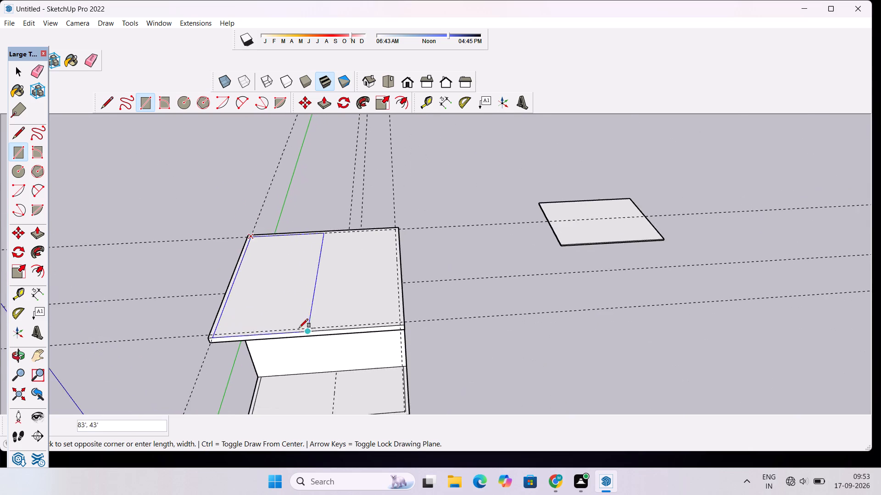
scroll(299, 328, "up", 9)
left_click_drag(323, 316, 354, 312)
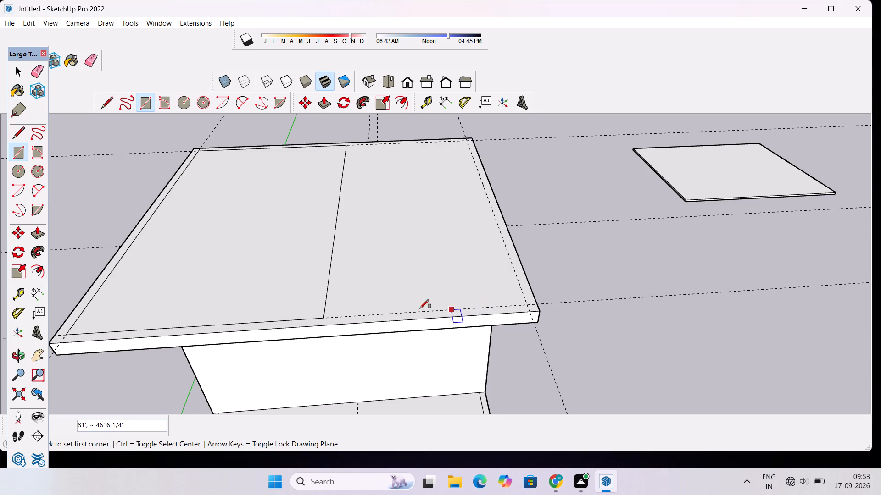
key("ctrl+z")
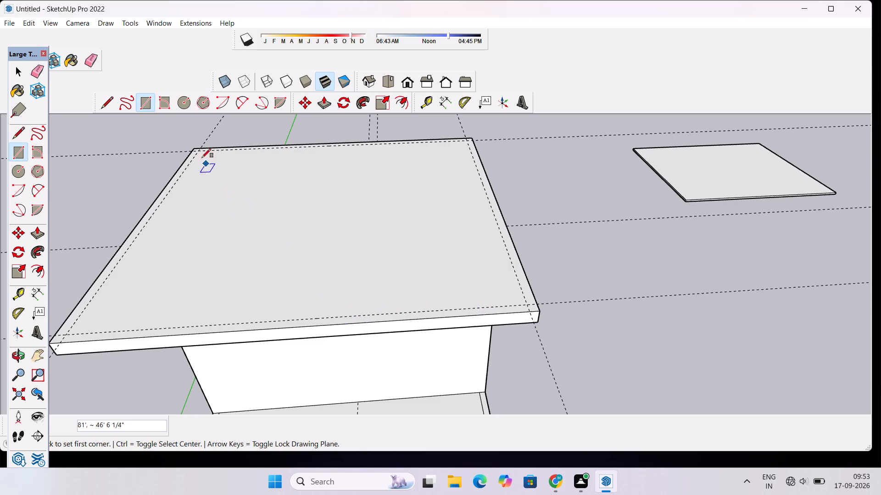
Draw an 86' by 81' rectangle on the roof's top face between the opposite intersections of the 2' guides.
left_click(200, 152)
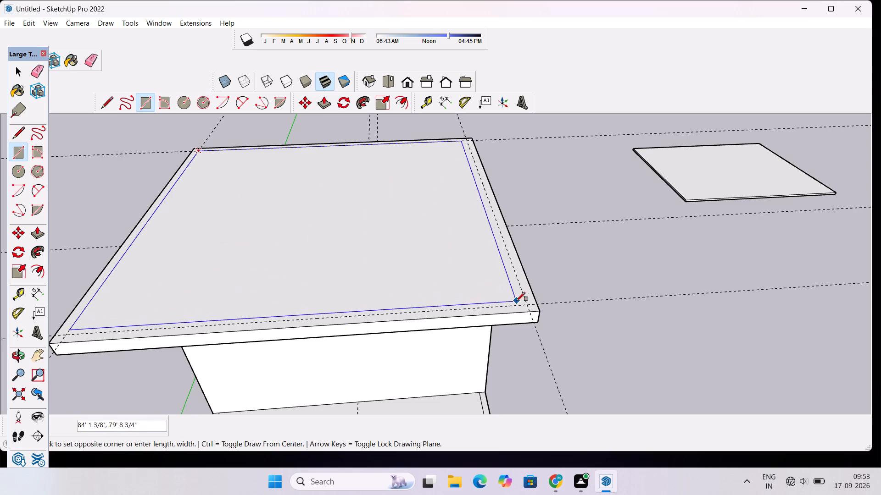
left_click(528, 302)
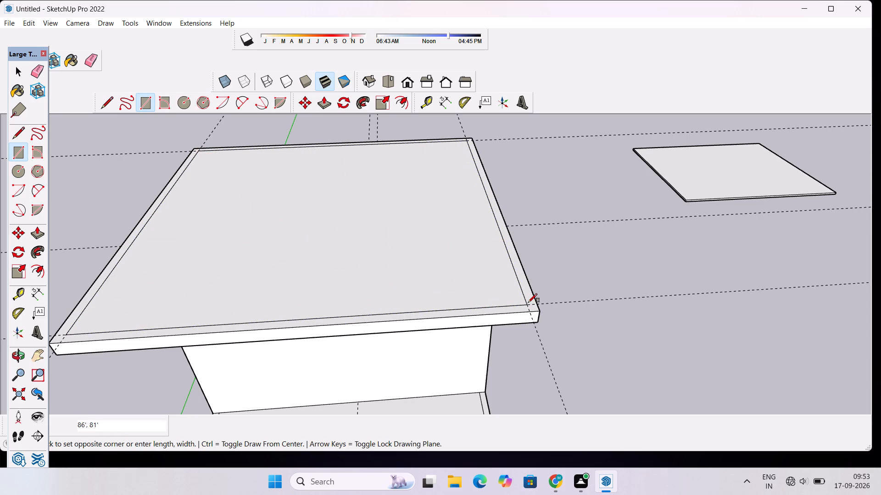
key("space")
Examine the roof's inset border and the two projections below it from above and the front.
scroll(487, 315, "down", 10)
scroll(274, 206, "up", 5)
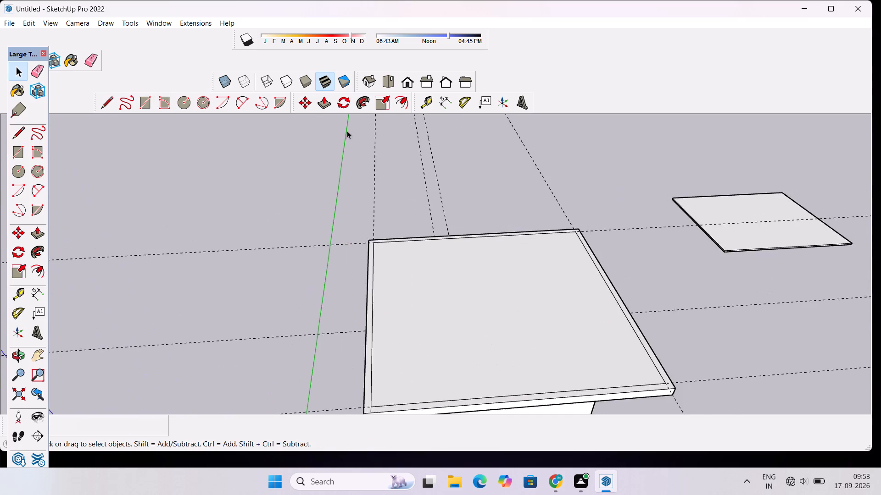
key("o")
left_click_drag(337, 267, 346, 259, "shift")
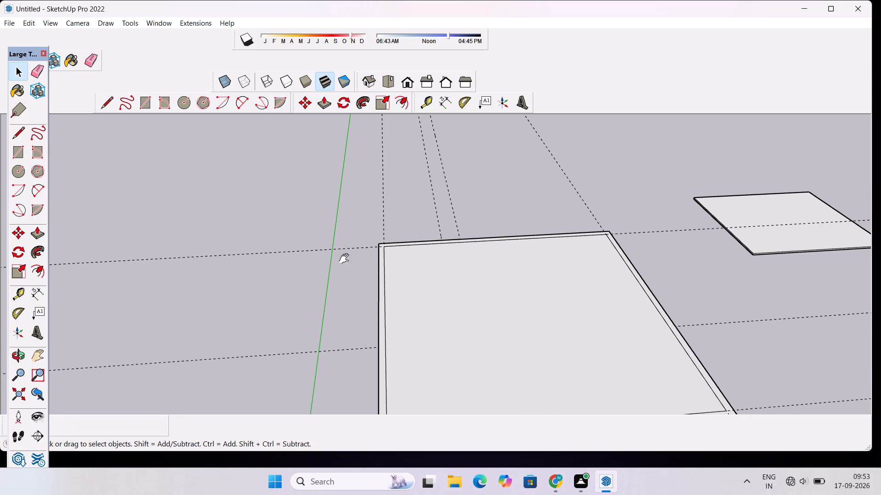
left_click_drag(346, 259, 391, 190, "shift")
scroll(392, 190, "down", 6)
left_click_drag(413, 206, 413, 248)
scroll(399, 195, "up", 5)
left_click_drag(408, 187, 374, 214)
scroll(374, 214, "down", 4)
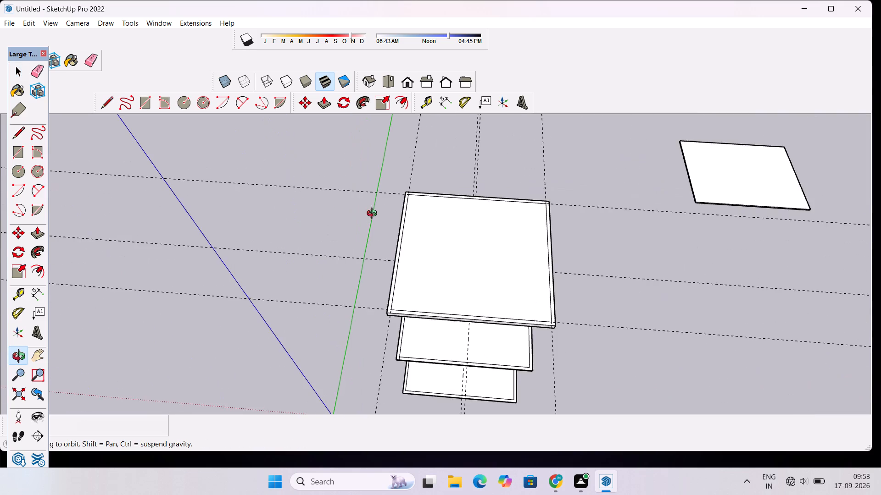
scroll(374, 214, "down", 1)
left_click_drag(375, 221, 392, 247)
scroll(412, 239, "down", 5)
left_click_drag(412, 238, 447, 228, "shift")
scroll(446, 228, "up", 4)
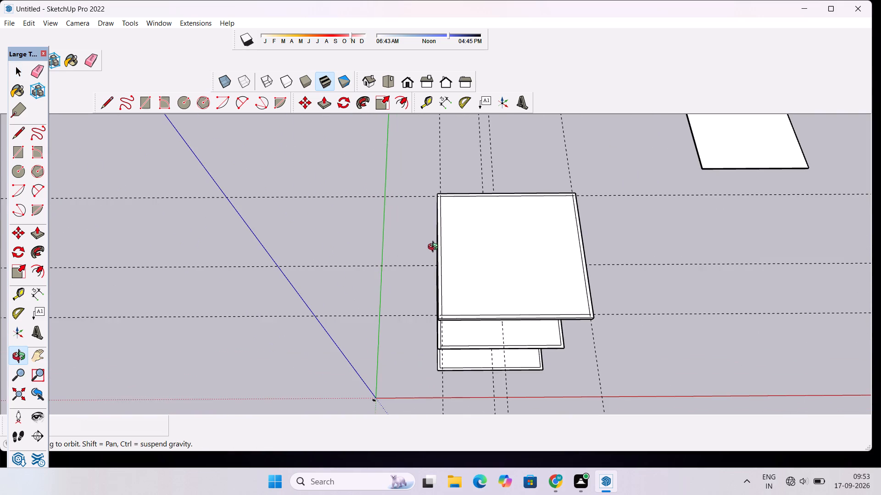
left_click_drag(435, 248, 448, 181)
left_click_drag(555, 297, 497, 211)
Draw a 2' line across the front border of the middle projection along its centre guide.
scroll(466, 225, "up", 3)
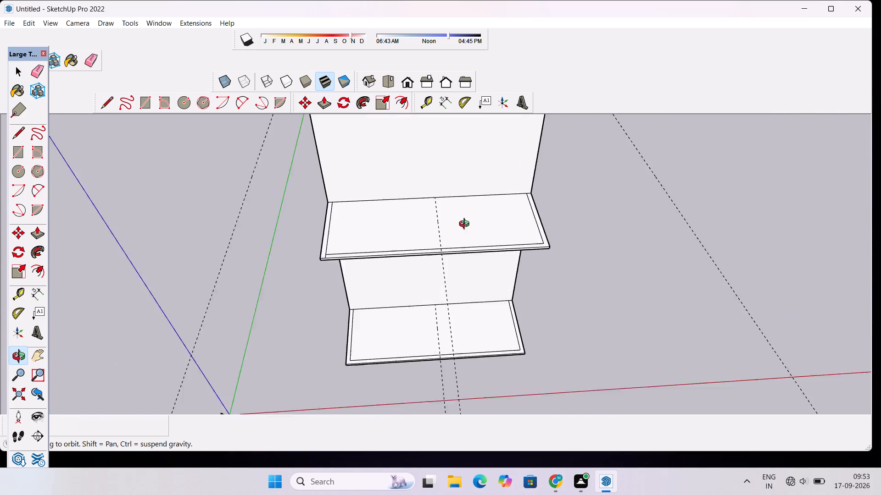
scroll(466, 225, "up", 7)
left_click_drag(432, 268, 426, 231)
scroll(424, 232, "up", 5, "shift")
left_click_drag(423, 203, 424, 253)
scroll(424, 253, "down", 5)
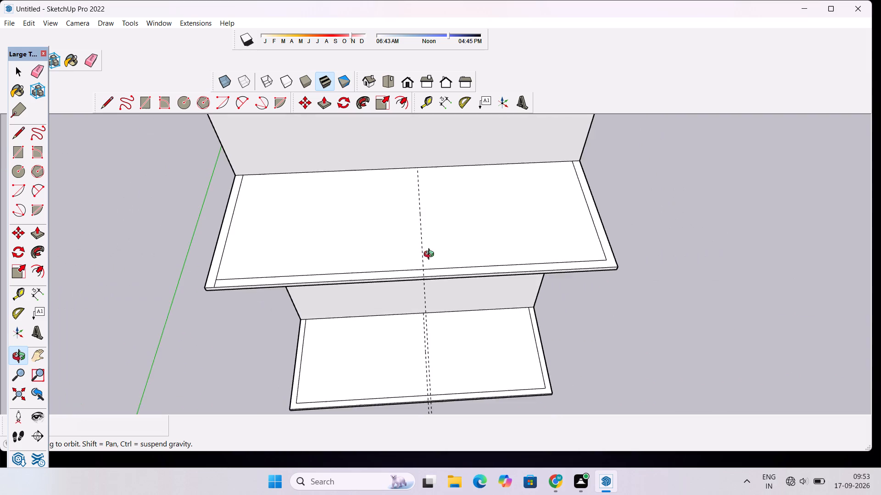
left_click_drag(432, 255, 410, 196, "shift")
scroll(410, 196, "up", 3)
key("l")
scroll(393, 225, "up", 8)
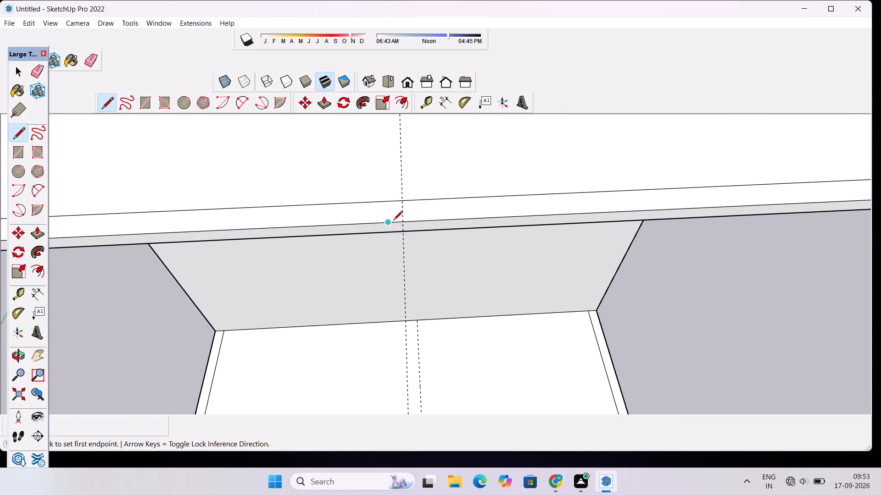
left_click(402, 202)
left_click(404, 223)
Draw a line across the front border of the lowest projection along its centre guide.
scroll(392, 197, "down", 17)
scroll(407, 288, "up", 6)
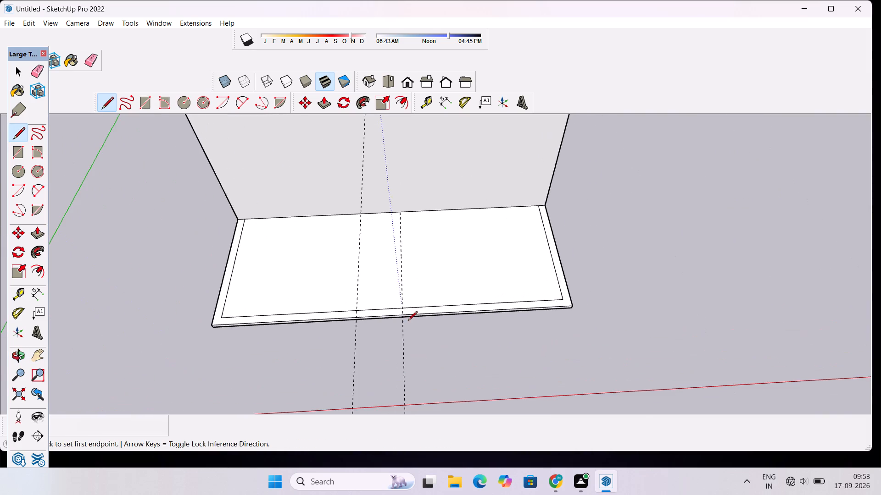
scroll(407, 328, "up", 8)
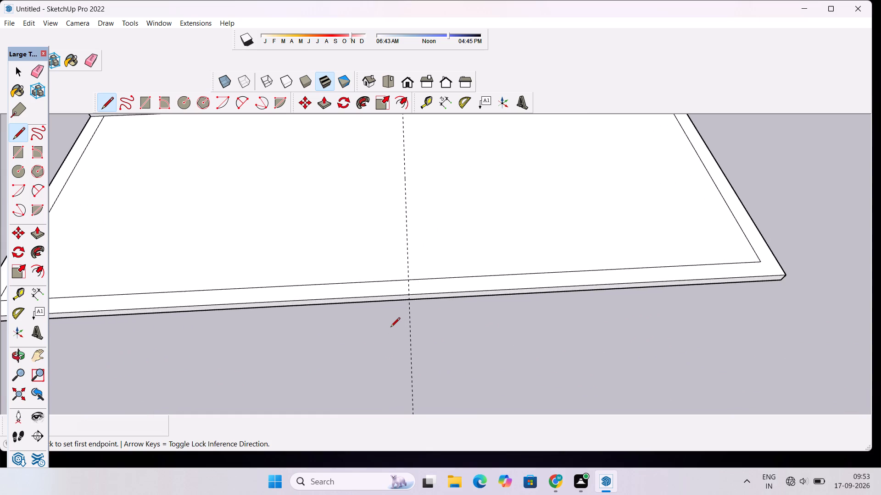
scroll(390, 323, "up", 5)
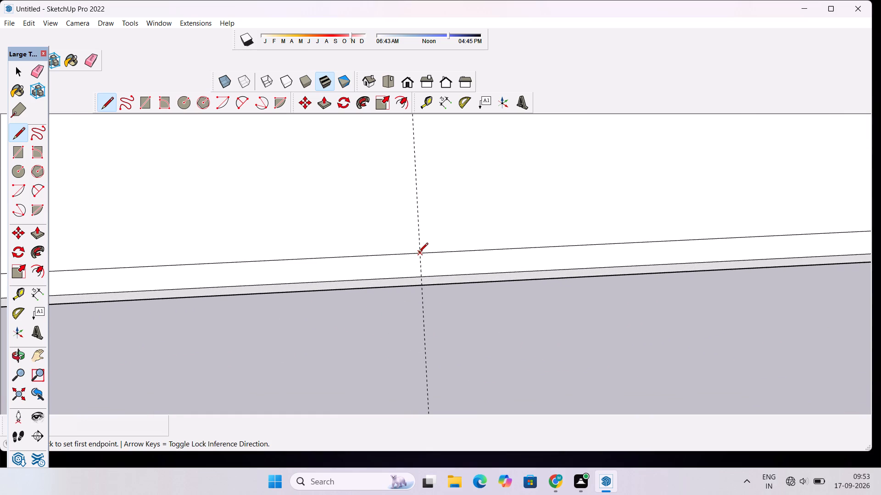
left_click(418, 253)
left_click(419, 276)
scroll(419, 277, "down", 14)
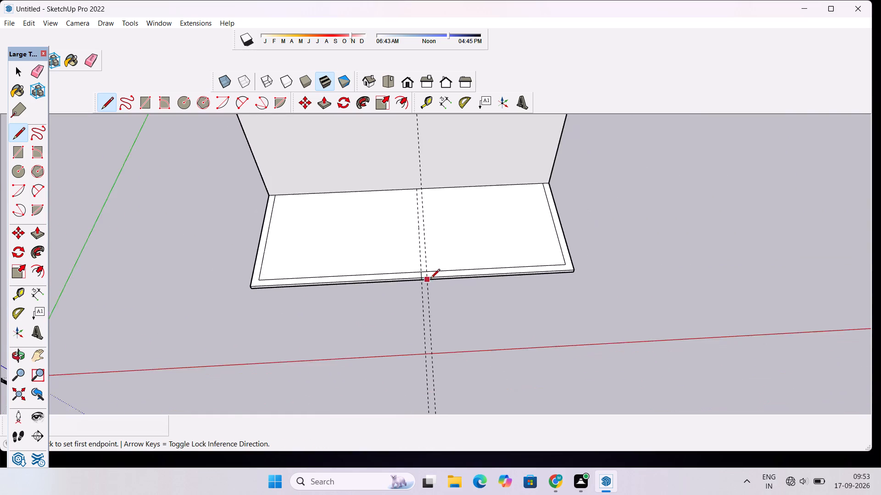
scroll(430, 279, "down", 10)
key("space")
Erase all the construction guides around the building, both the crosswise ones and the lengthwise ones.
key("o")
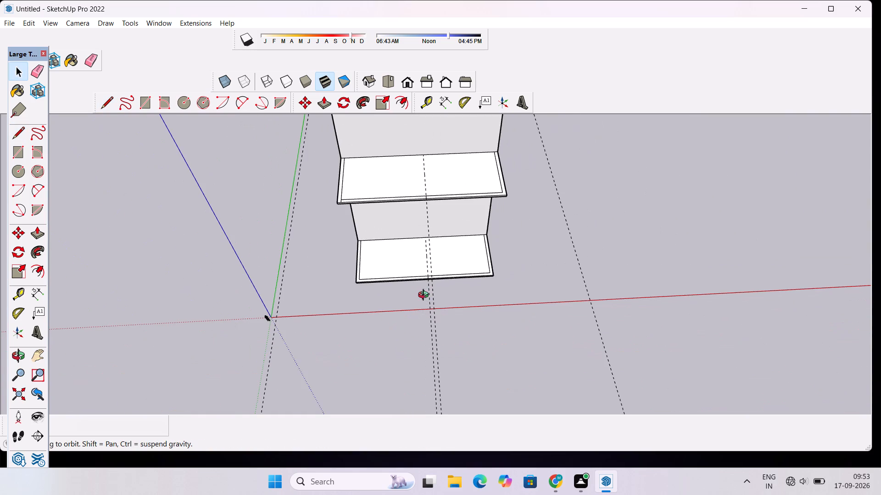
left_click_drag(425, 296, 412, 270)
scroll(411, 267, "down", 5)
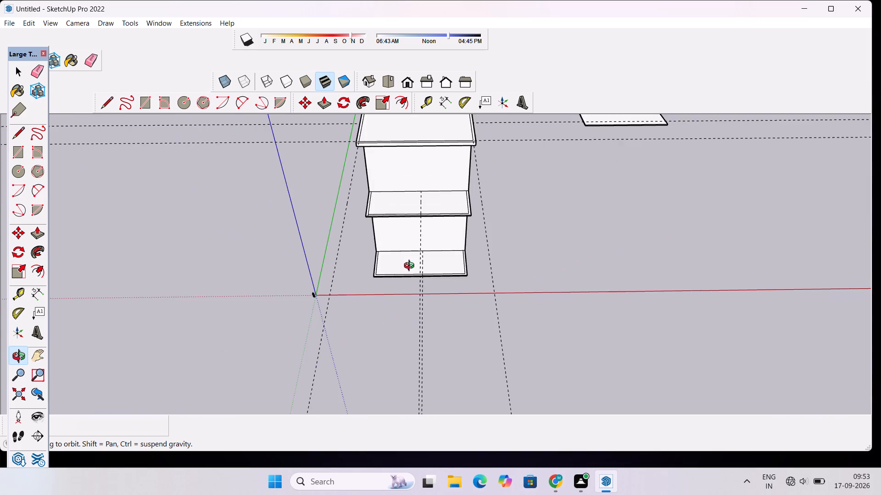
left_click_drag(413, 263, 418, 330, "shift")
scroll(412, 308, "down", 4)
left_click(411, 305)
key("e")
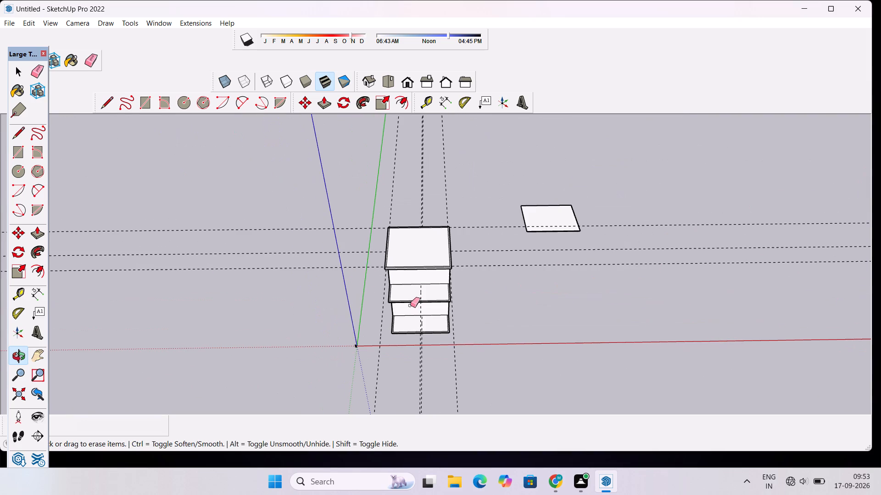
left_click_drag(272, 226, 281, 271)
left_click_drag(460, 164, 413, 187)
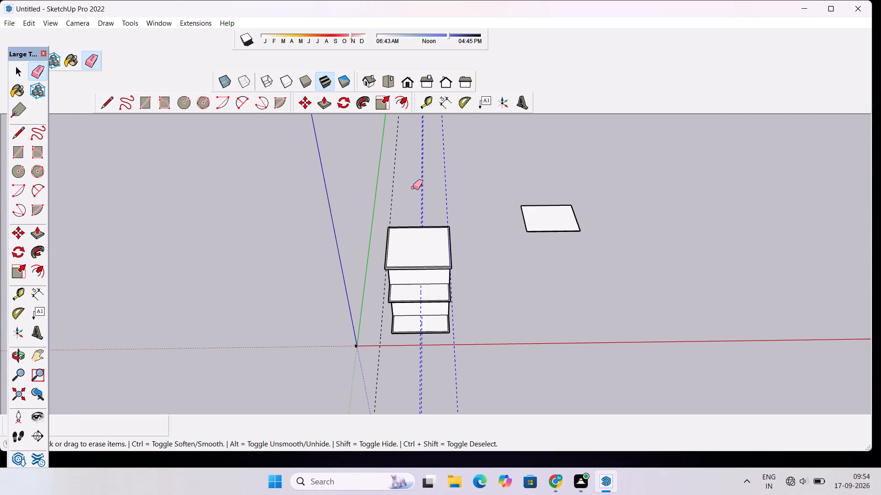
left_click_drag(413, 187, 376, 208)
Examine the building with its guides cleared, checking the roof border and the projections from several angles.
scroll(404, 190, "down", 6)
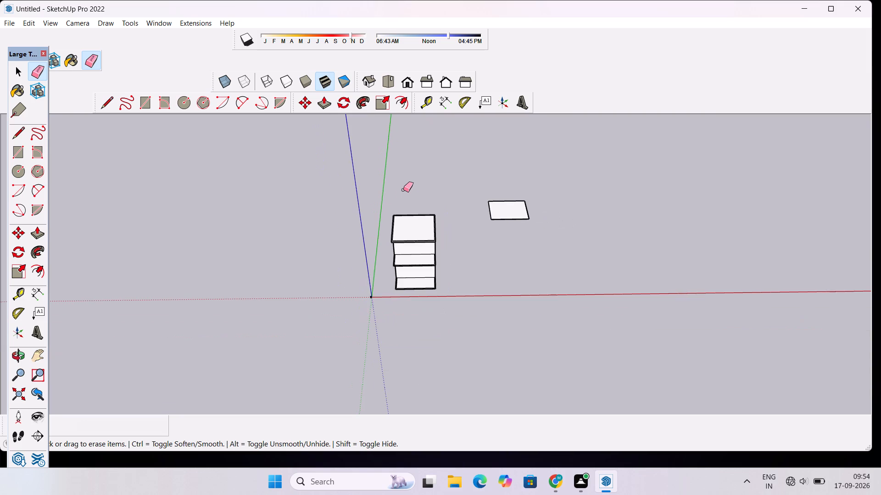
scroll(395, 206, "up", 6)
key("o")
scroll(390, 220, "down", 5)
left_click_drag(377, 252, 435, 193)
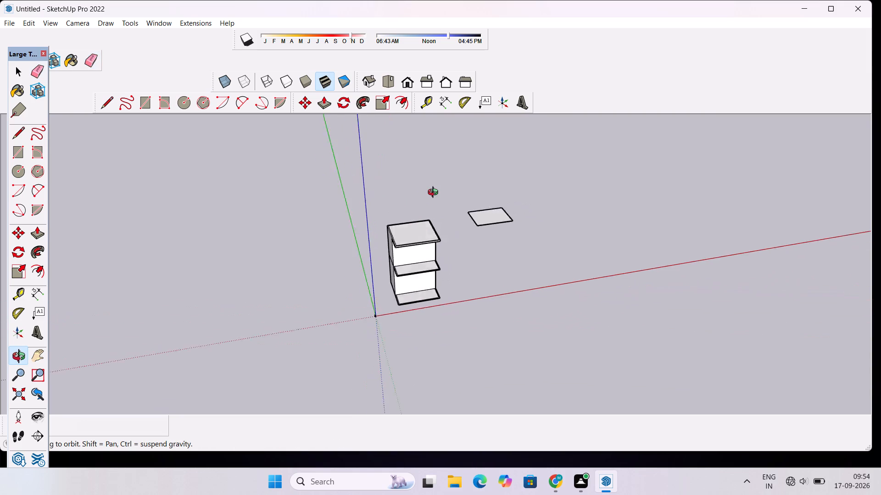
left_click_drag(435, 193, 436, 189)
scroll(436, 189, "down", 4)
left_click_drag(469, 252, 377, 247)
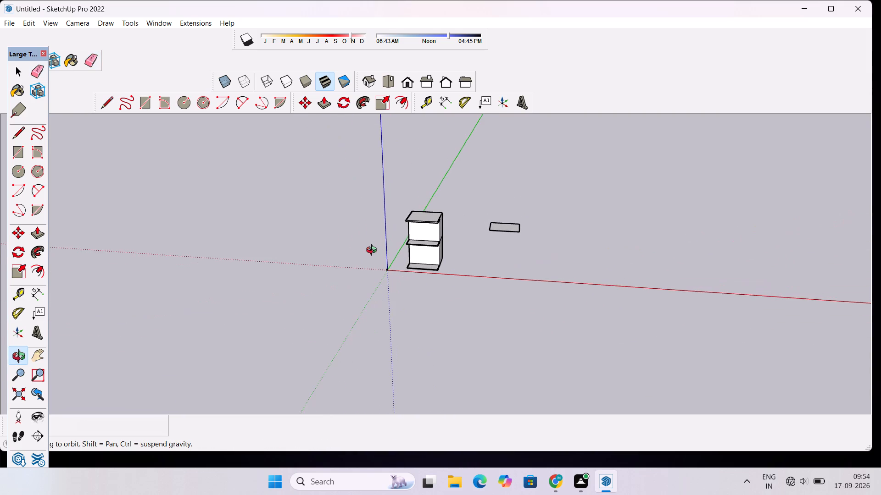
scroll(374, 251, "up", 13)
scroll(496, 225, "down", 6)
left_click_drag(467, 230, 504, 330)
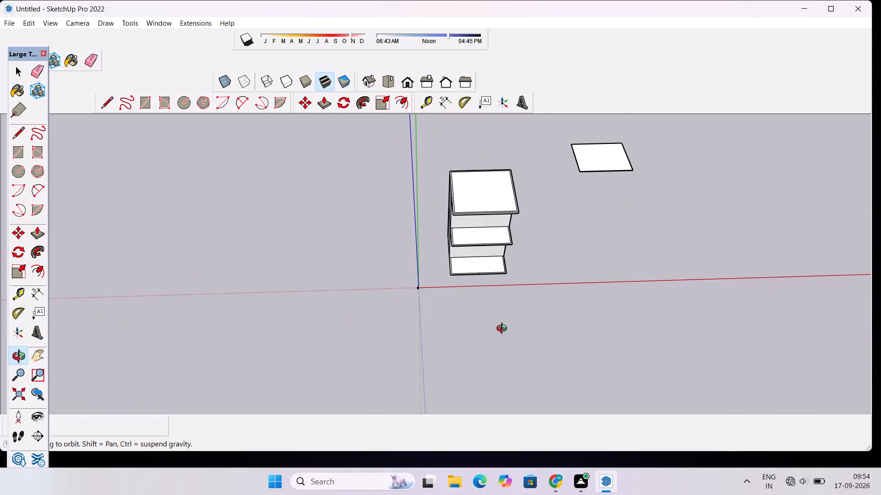
left_click_drag(504, 330, 503, 330)
scroll(504, 200, "up", 14)
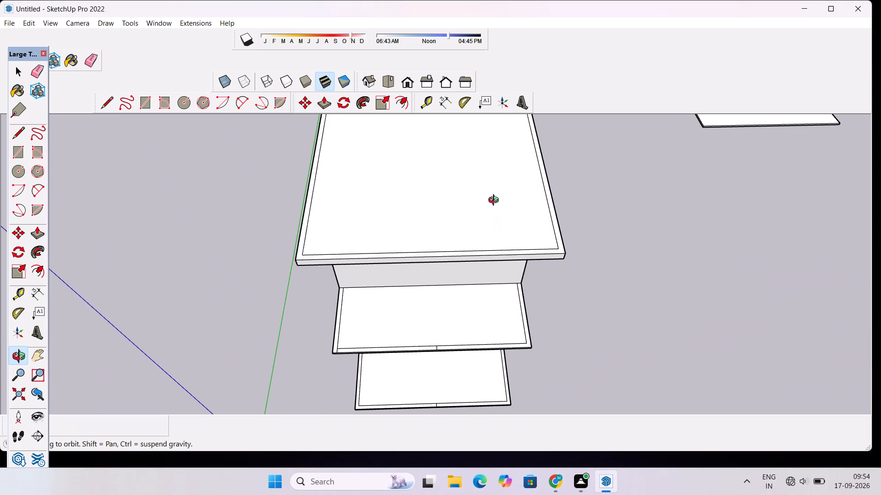
left_click_drag(446, 242, 474, 233)
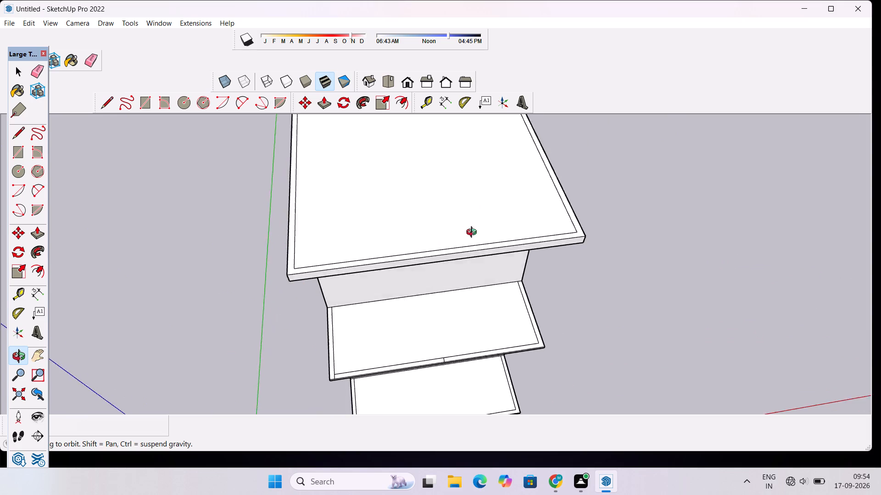
left_click_drag(474, 233, 495, 197)
scroll(499, 184, "up", 4)
left_click_drag(527, 195, 465, 200)
scroll(457, 203, "down", 4)
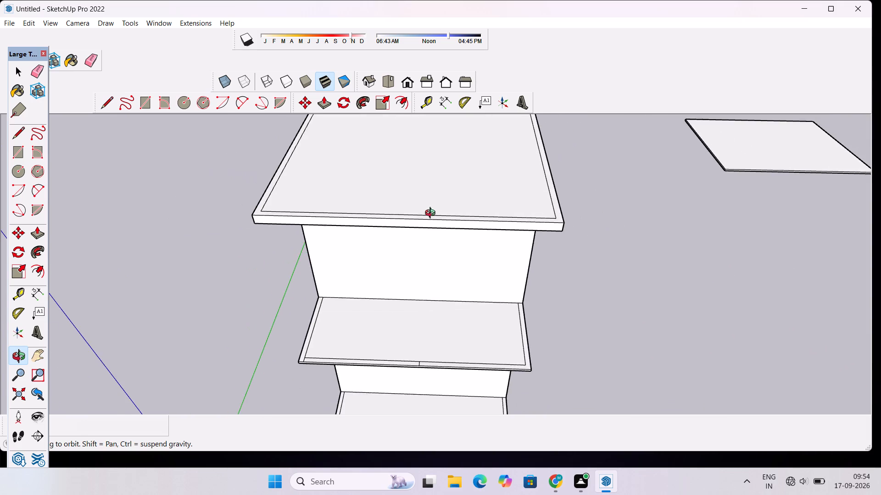
scroll(400, 220, "up", 4)
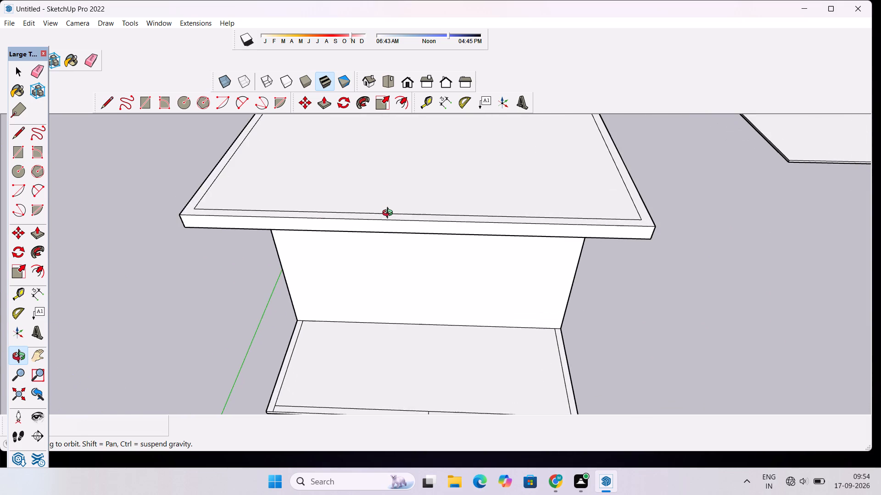
scroll(390, 214, "down", 3)
scroll(346, 192, "up", 1)
scroll(346, 192, "down", 2)
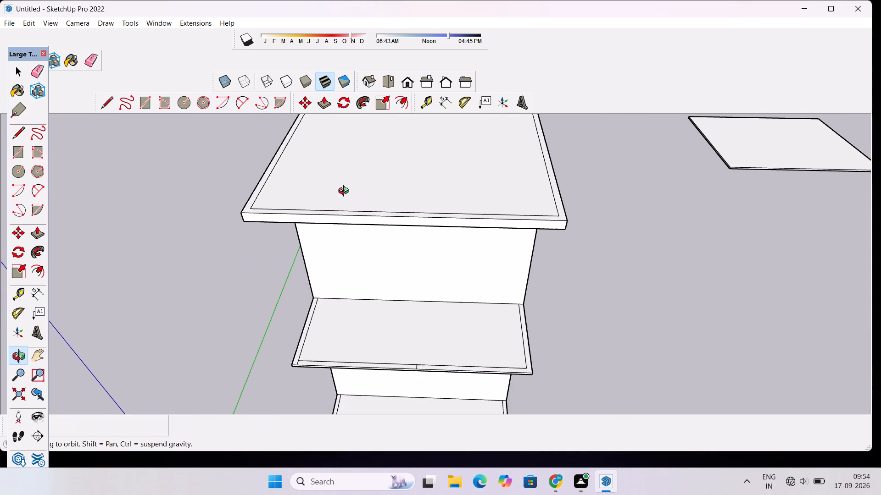
Move the front edge of the roof's inset rectangle inward by about 3' 11" to widen the front border.
left_click_drag(346, 192, 358, 221)
scroll(358, 221, "down", 5)
left_click_drag(358, 224, 413, 304)
scroll(334, 215, "down", 5)
left_click_drag(329, 247, 444, 303)
scroll(461, 293, "up", 3)
left_click_drag(461, 286, 388, 239, "shift")
scroll(355, 261, "up", 5, "shift")
left_click_drag(355, 262, 348, 248, "shift")
scroll(348, 245, "up", 2)
key("m")
scroll(348, 245, "up", 4)
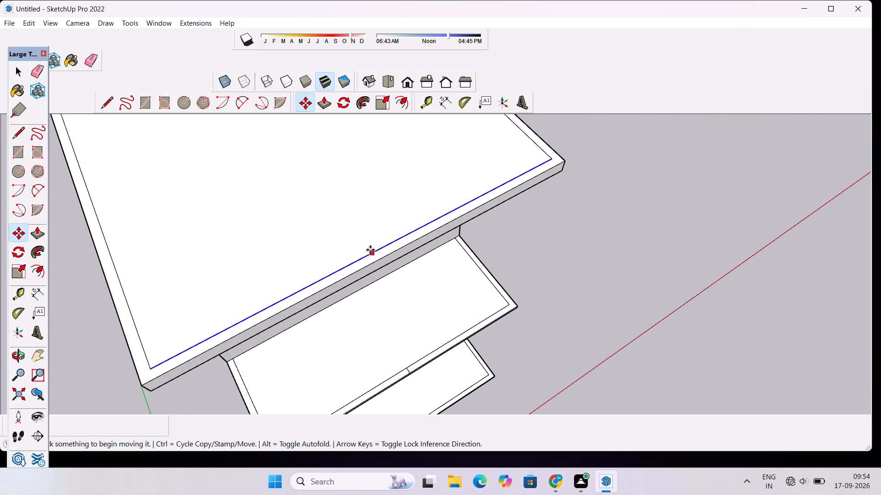
left_click(368, 252)
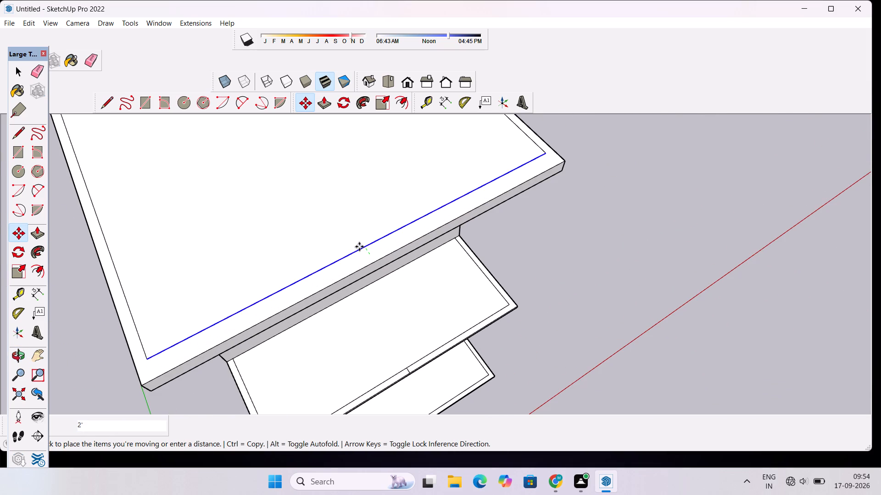
left_click(355, 243)
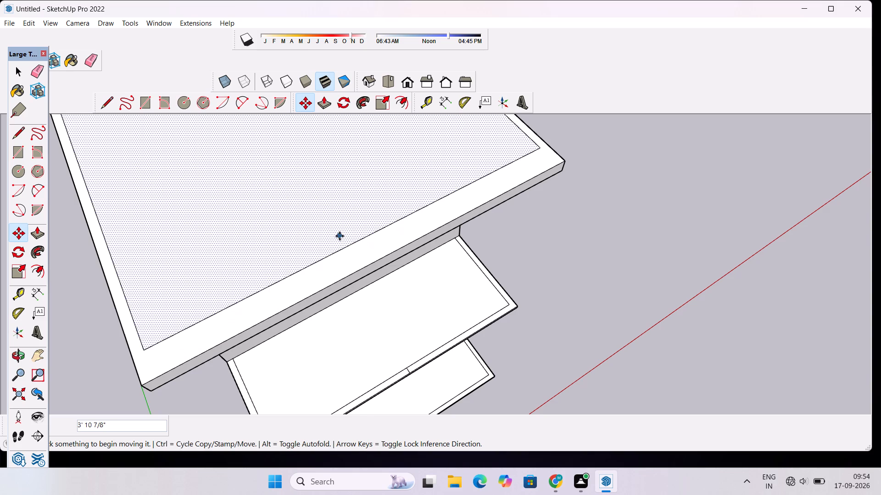
key("space")
Move the same front inset edge of the roof further inward by about 3' 9".
scroll(342, 232, "up", 1)
key("m")
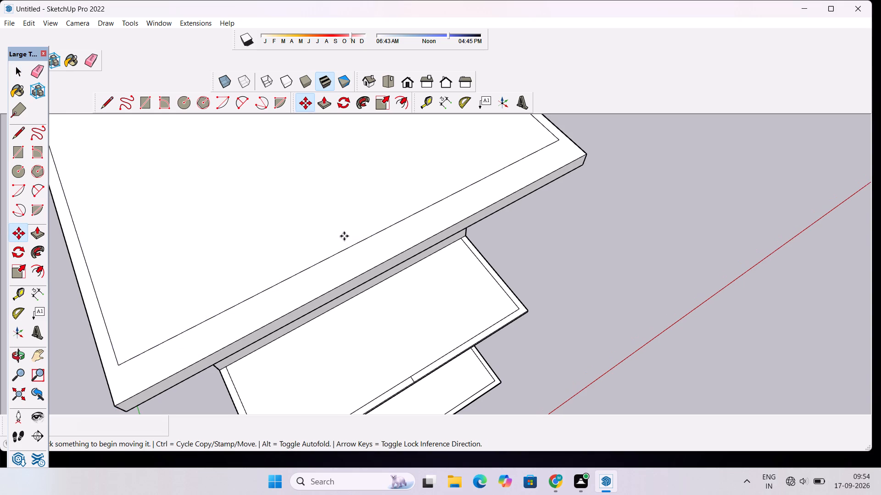
left_click(361, 244)
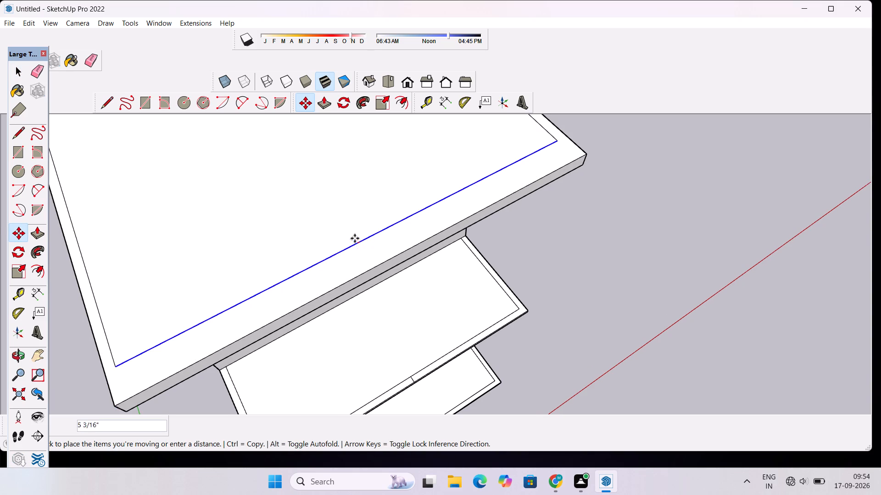
left_click(346, 229)
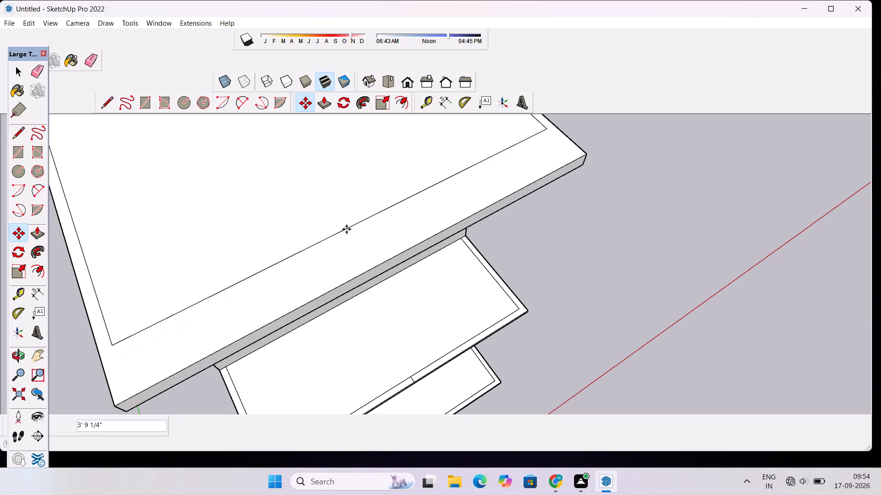
key("space")
Examine the widened roof border and the stacked blocks from the front, the sides and above.
scroll(325, 212, "down", 12)
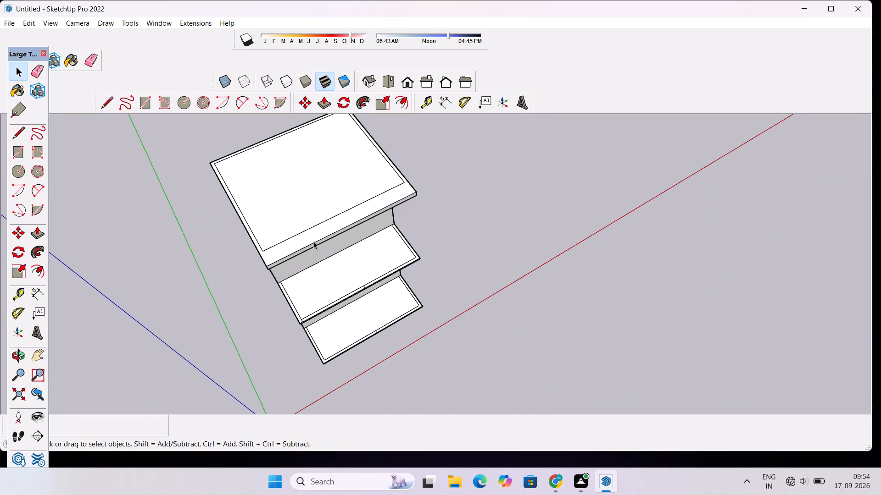
scroll(313, 241, "down", 4)
key("o")
left_click_drag(493, 225, 383, 167)
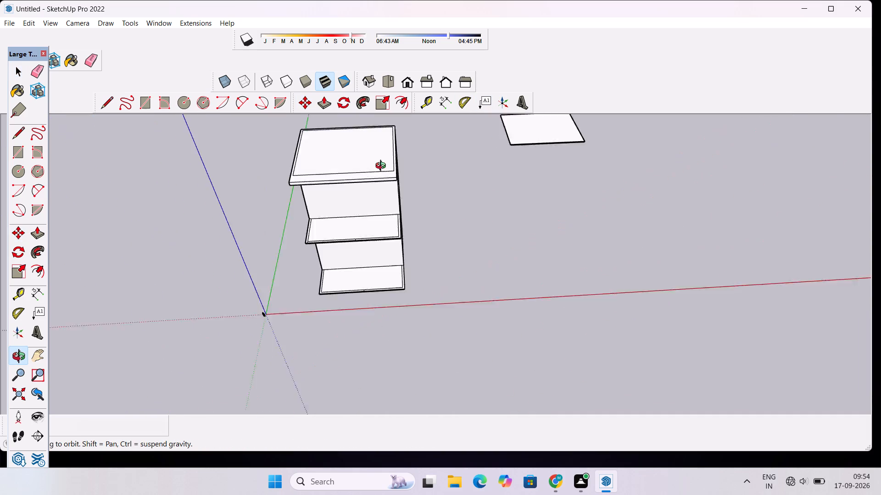
left_click_drag(383, 167, 381, 164)
scroll(351, 218, "up", 4)
left_click_drag(323, 235, 390, 223, "shift")
scroll(390, 217, "down", 5)
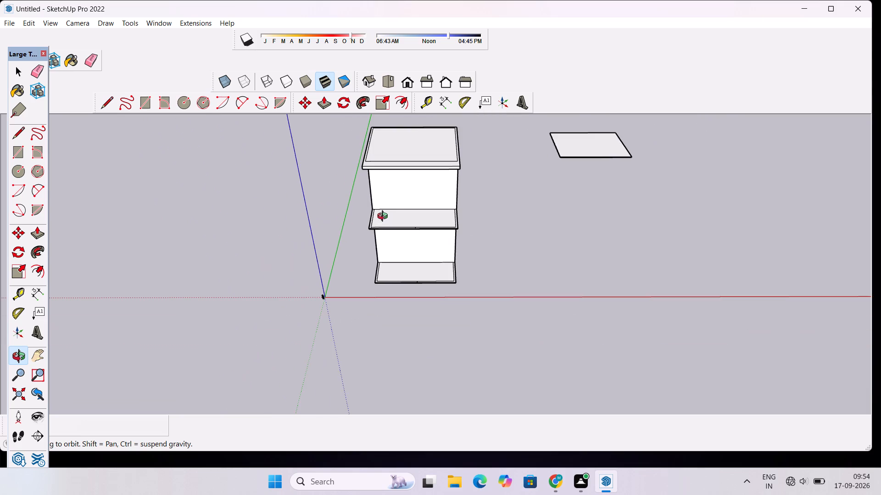
scroll(375, 216, "down", 2)
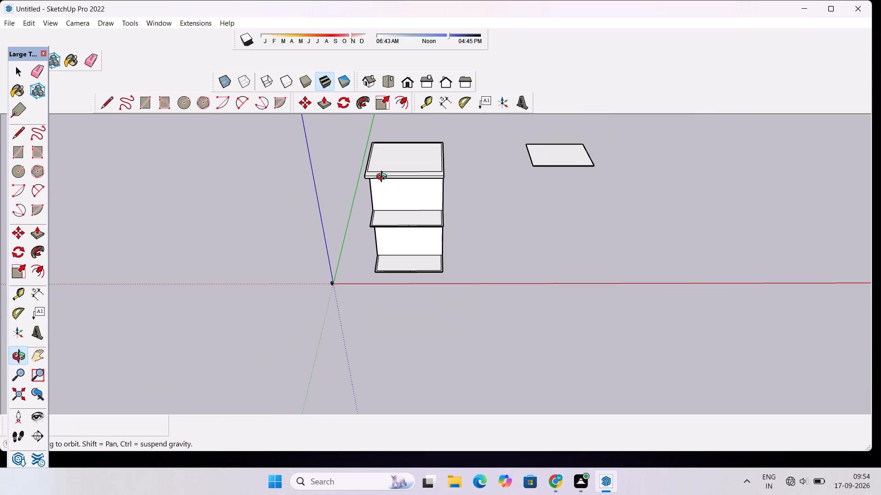
scroll(371, 181, "up", 1)
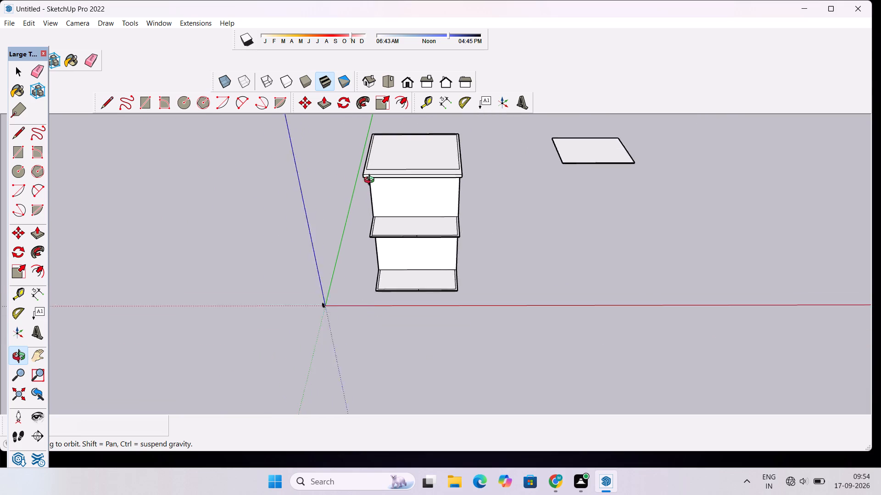
scroll(371, 181, "up", 2)
left_click_drag(377, 221, 383, 180)
scroll(383, 176, "down", 4)
left_click_drag(384, 183, 443, 184, "shift")
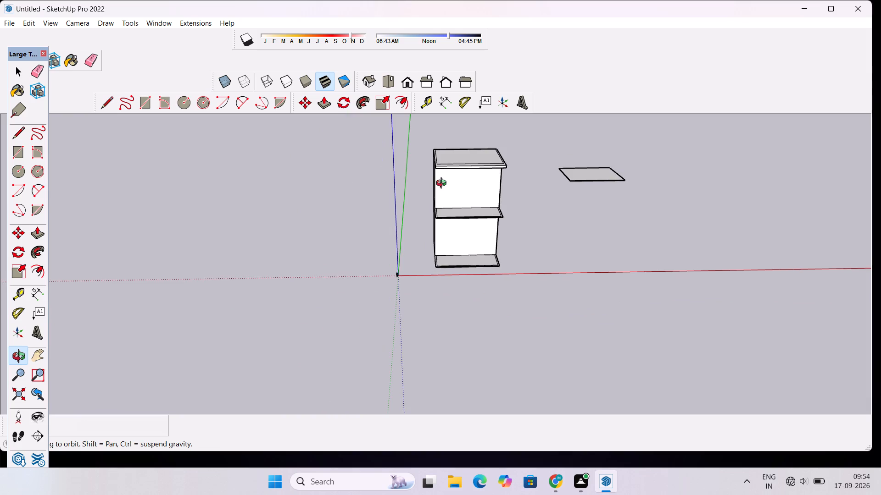
scroll(443, 184, "down", 4)
left_click_drag(451, 212, 432, 189)
scroll(426, 185, "up", 4)
scroll(426, 185, "down", 3)
left_click_drag(445, 207, 511, 239)
scroll(470, 223, "up", 3)
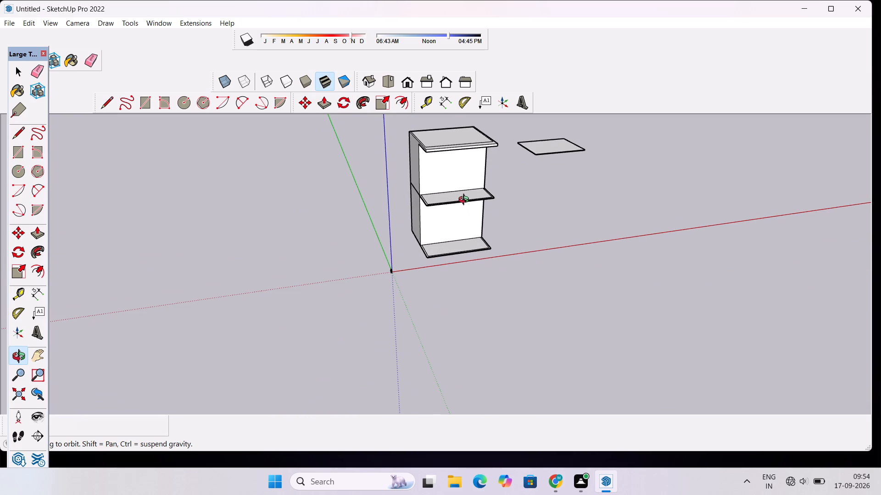
scroll(464, 201, "down", 2)
left_click_drag(471, 218, 451, 183)
scroll(448, 183, "up", 3)
left_click_drag(469, 191, 427, 192)
scroll(414, 193, "down", 3)
left_click_drag(408, 216, 398, 293)
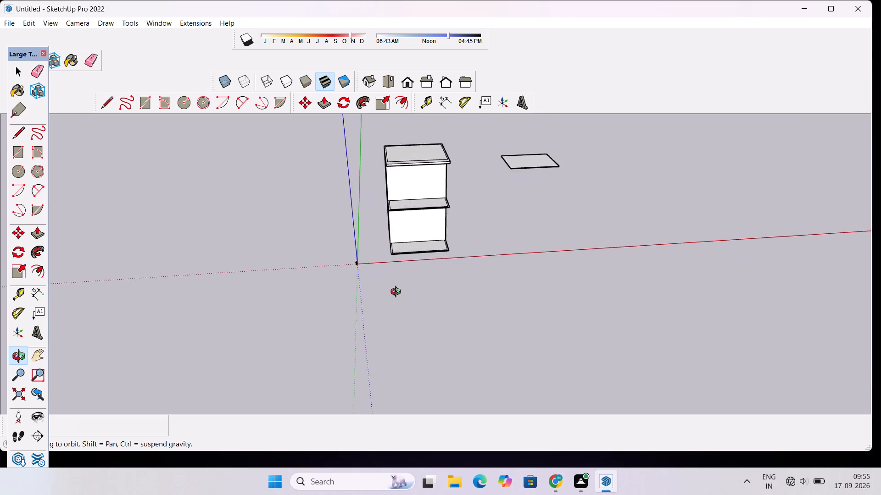
left_click_drag(398, 293, 398, 294)
Push/pull the left half of the lowest projection's border up 73' to meet the projection above.
scroll(427, 211, "up", 10)
left_click_drag(379, 202, 377, 223, "shift")
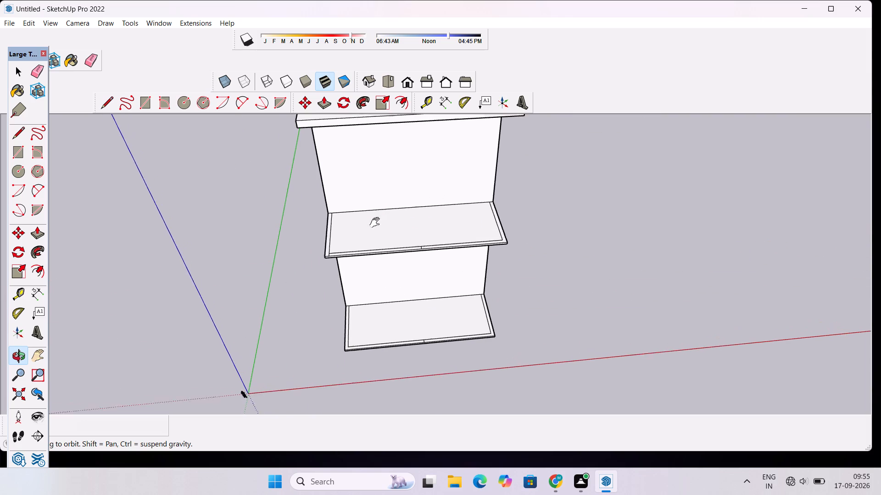
left_click_drag(377, 223, 376, 225, "shift")
scroll(375, 225, "down", 1)
key("p")
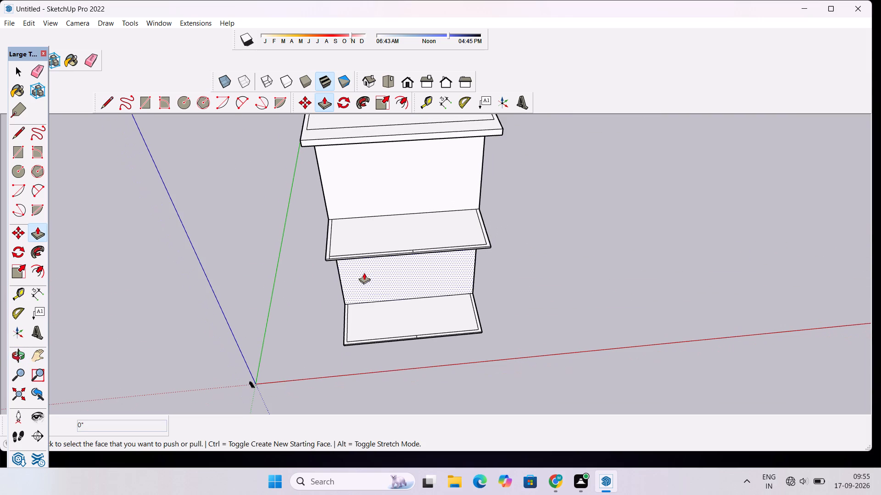
scroll(351, 267, "down", 1)
scroll(349, 353, "up", 16)
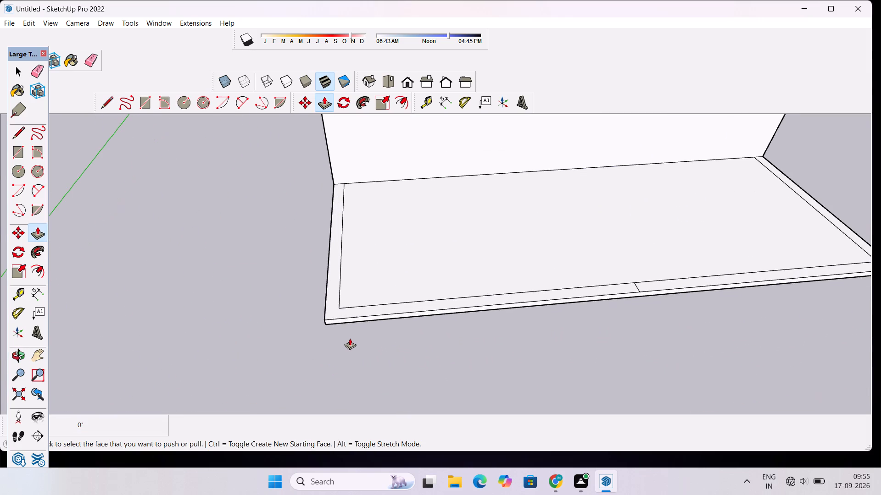
left_click(337, 310)
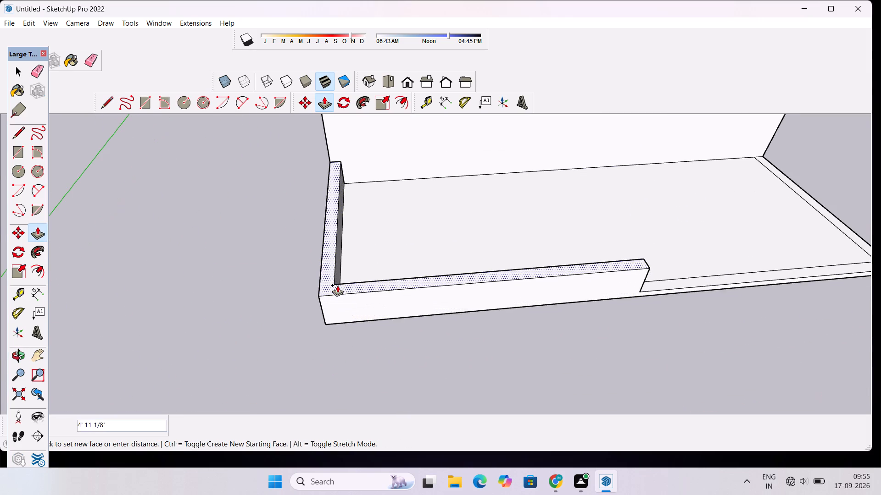
scroll(337, 285, "down", 18)
scroll(325, 218, "up", 3)
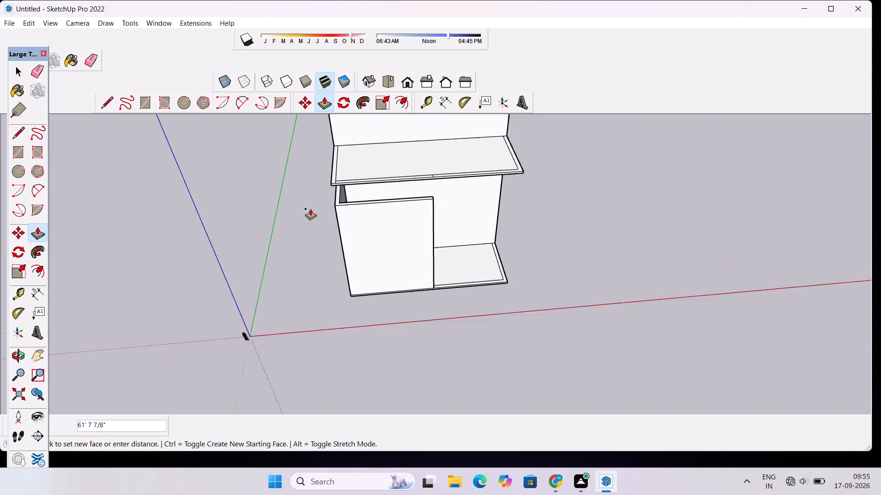
scroll(310, 209, "up", 3)
left_click(340, 173)
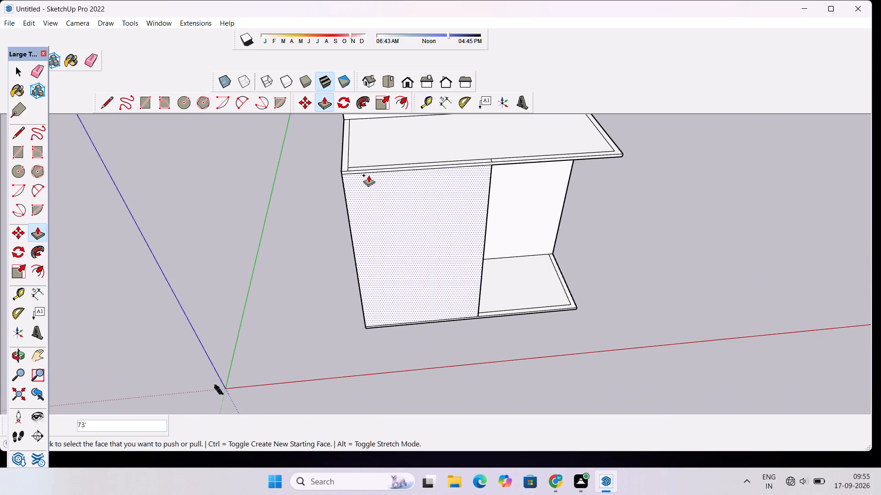
Erase the stray line segment crossing the front-left corner of the middle projection's border.
scroll(364, 155, "up", 5)
key("e")
scroll(364, 155, "up", 8)
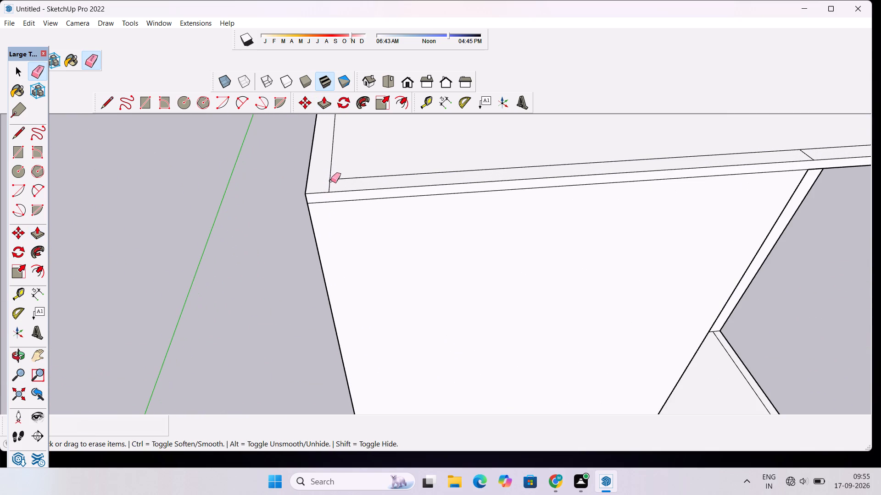
left_click(331, 184)
Push/pull the left half of the middle projection's border up 67' to the underside of the roof.
key("p")
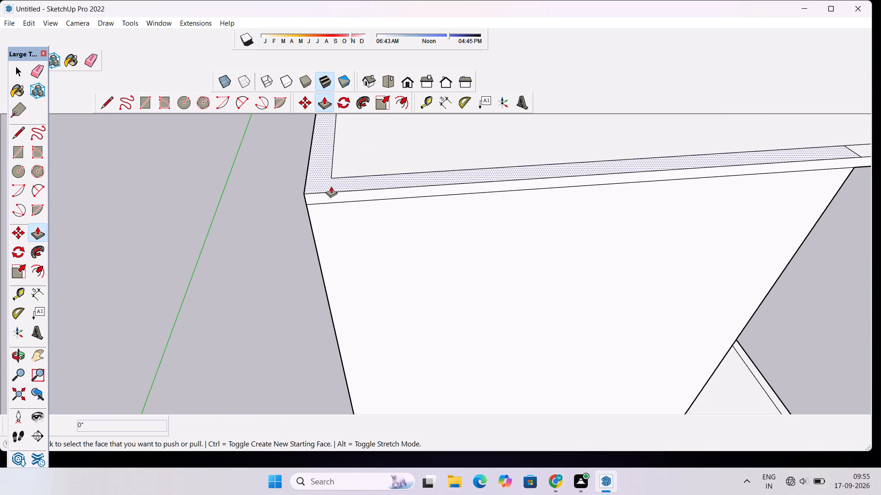
left_click(331, 186)
scroll(322, 171, "down", 16)
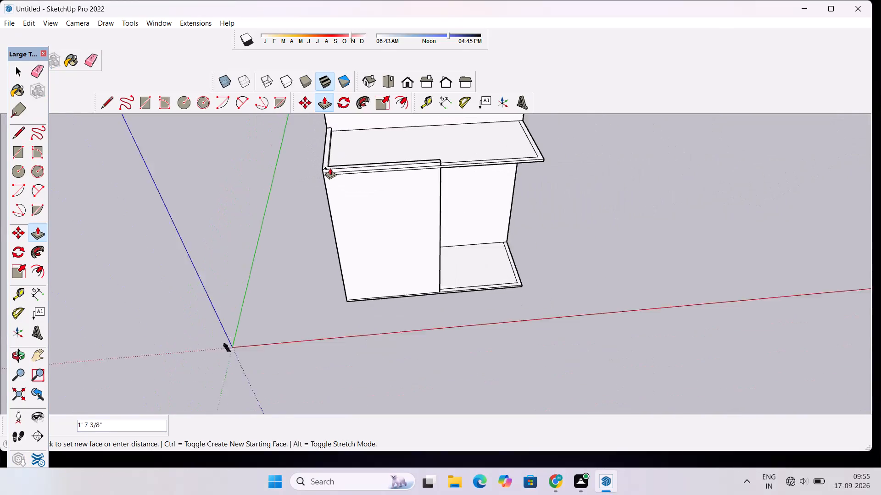
scroll(330, 168, "down", 20)
scroll(330, 168, "down", 11)
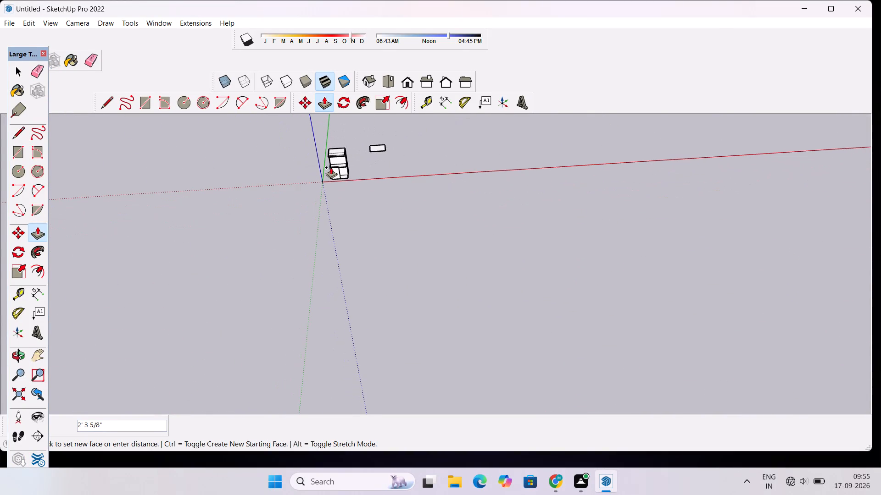
scroll(330, 144, "down", 4)
scroll(330, 144, "up", 20)
scroll(330, 144, "up", 1)
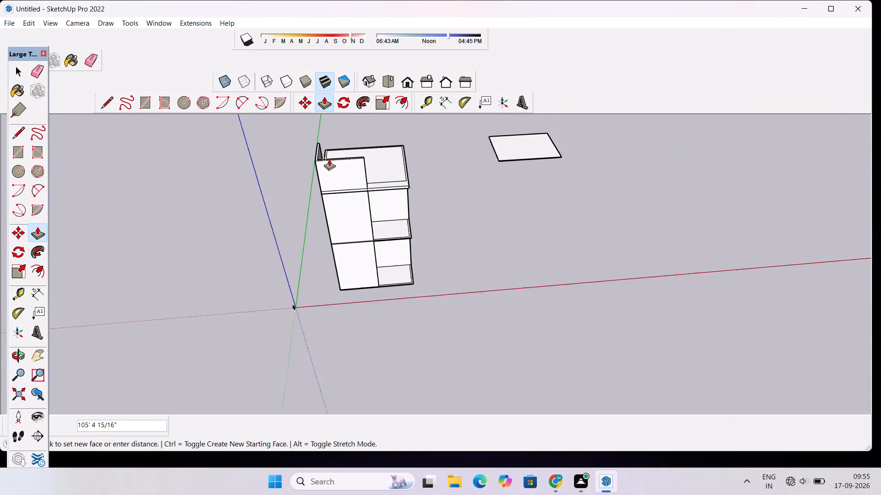
scroll(329, 159, "up", 8)
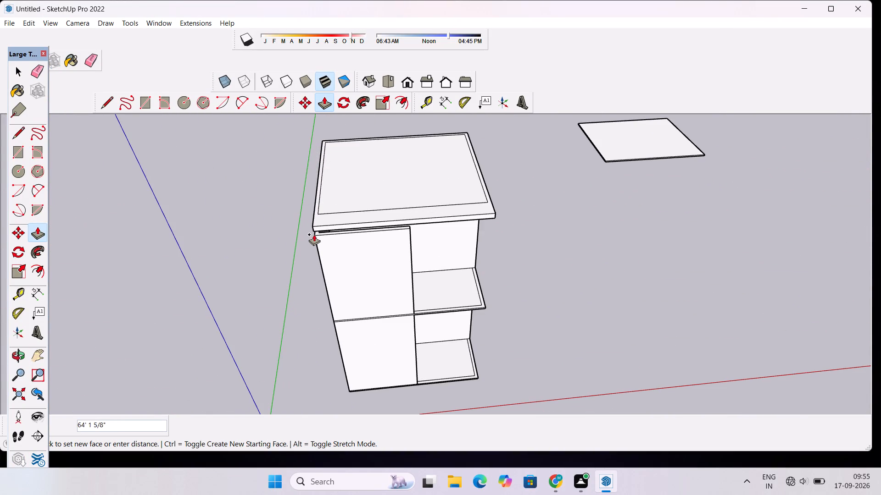
scroll(315, 229, "up", 11)
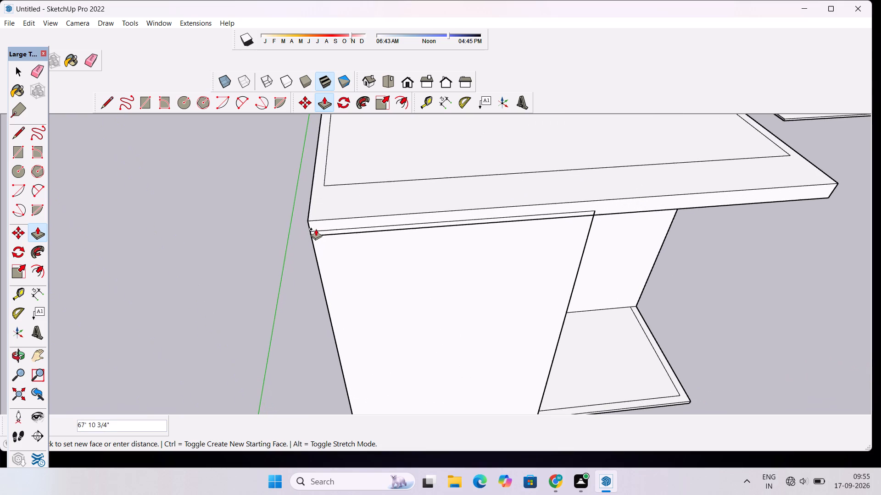
left_click(313, 237)
Draw a 3' line up the roof's front face from the wall's top corner and continue about 9' 8" to the inset rectangle.
scroll(291, 243, "down", 9)
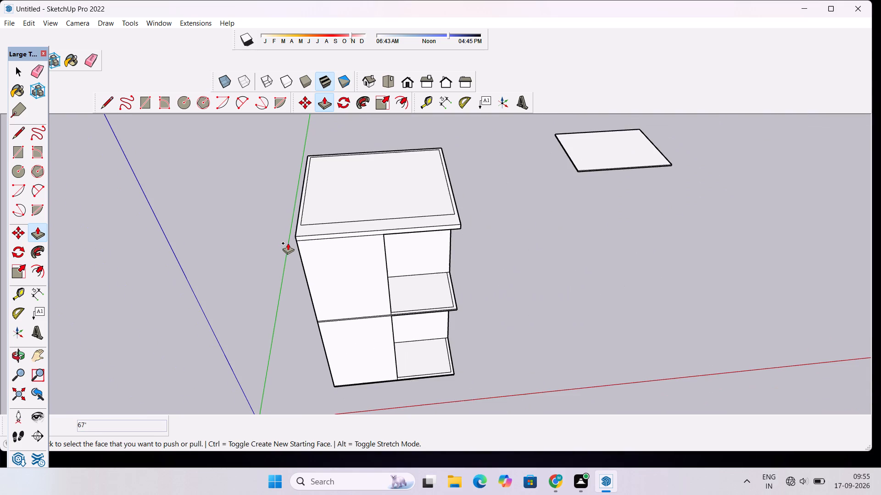
key("l")
scroll(357, 230, "up", 13)
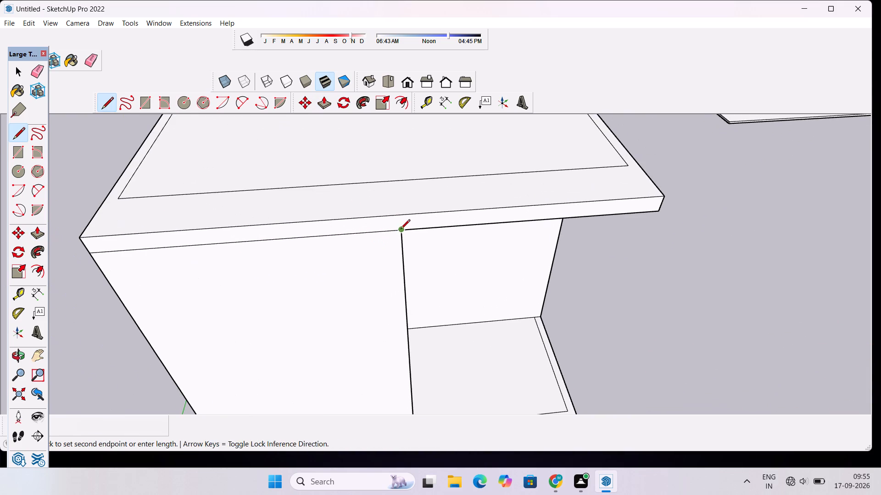
left_click(401, 230)
left_click(399, 216)
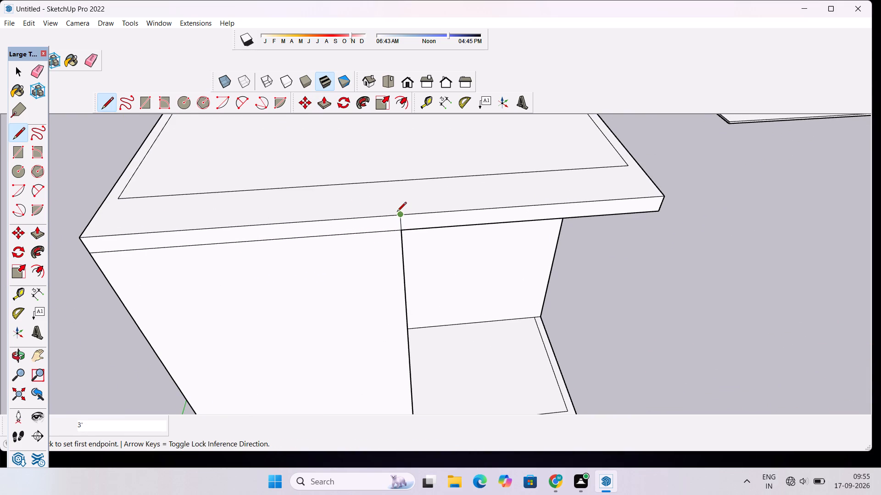
left_click(397, 214)
left_click(394, 184)
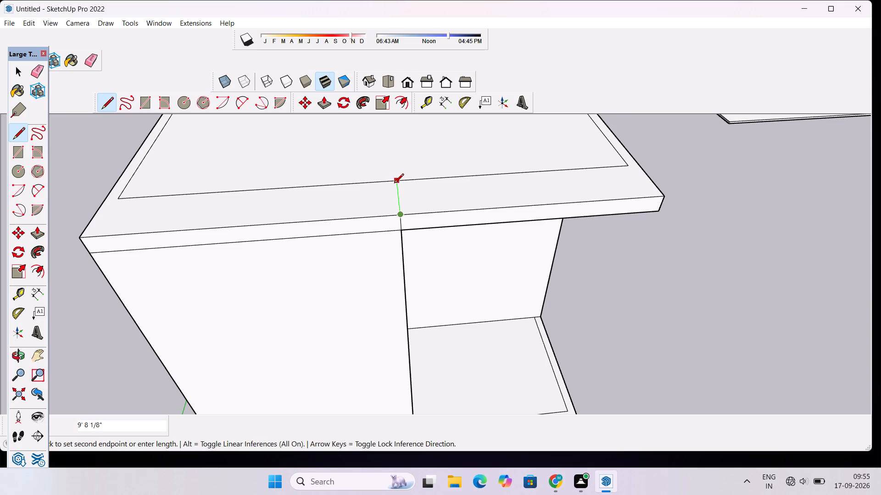
key("space")
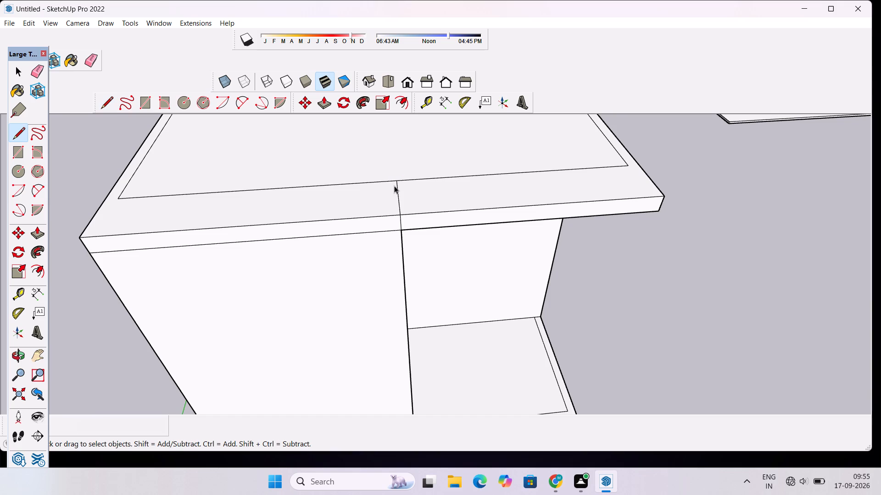
key("space")
Draw a 4' line from the roof's front-left corner back along its side edge.
key("o")
left_click_drag(490, 251, 464, 197)
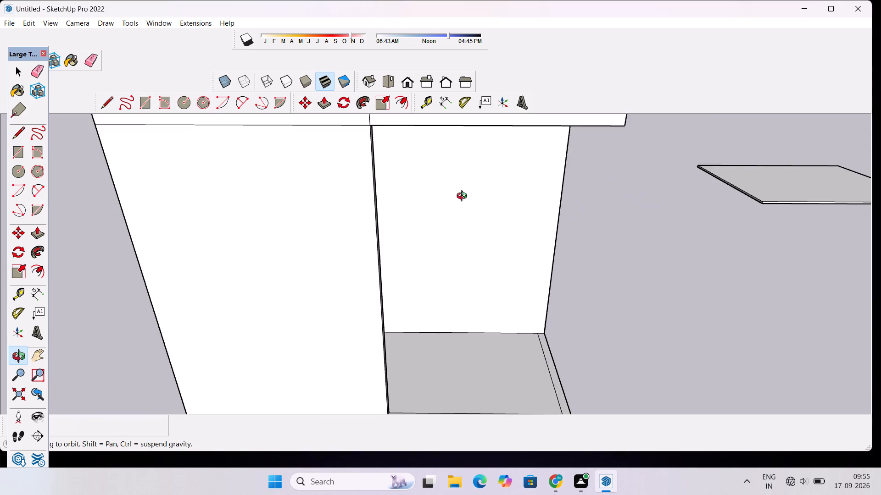
scroll(461, 200, "down", 5)
left_click_drag(418, 218, 429, 277)
scroll(429, 271, "down", 5)
left_click_drag(417, 249, 423, 293, "shift")
scroll(423, 293, "up", 4)
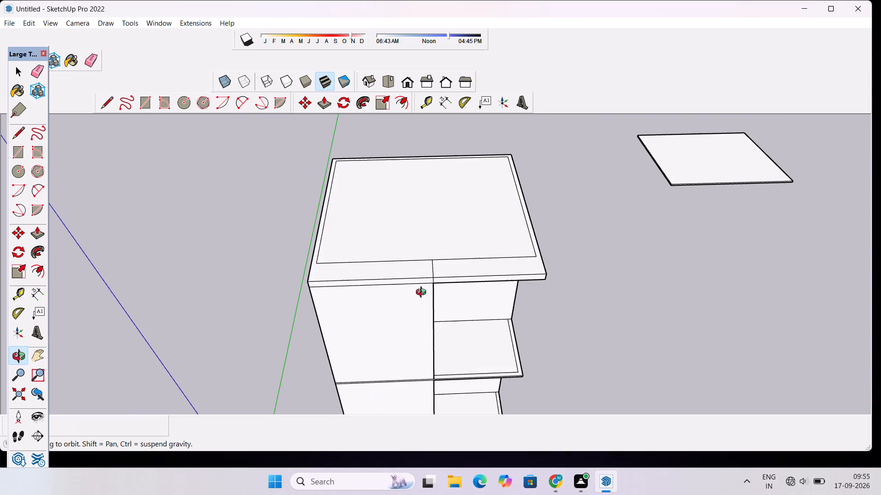
scroll(413, 278, "up", 5)
left_click_drag(372, 286, 414, 294)
scroll(414, 294, "down", 5)
left_click_drag(425, 292, 405, 290, "shift")
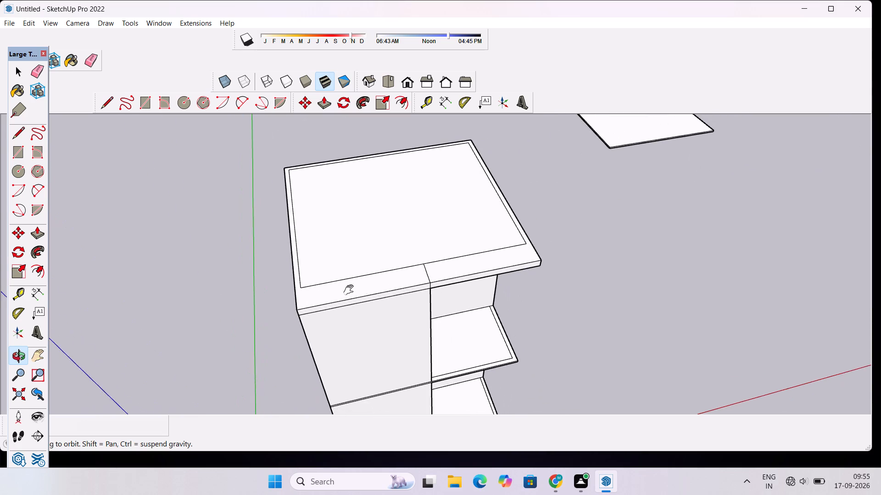
scroll(349, 291, "up", 3)
key("l")
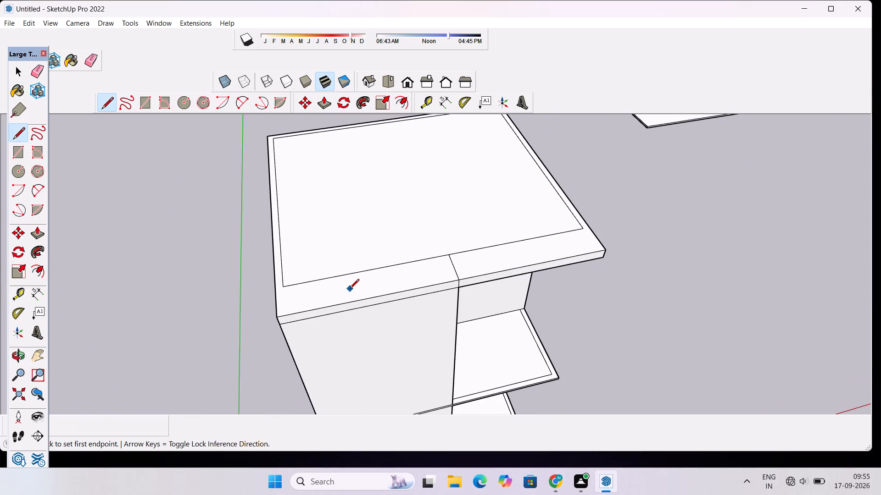
left_click(277, 317)
scroll(275, 302, "up", 4)
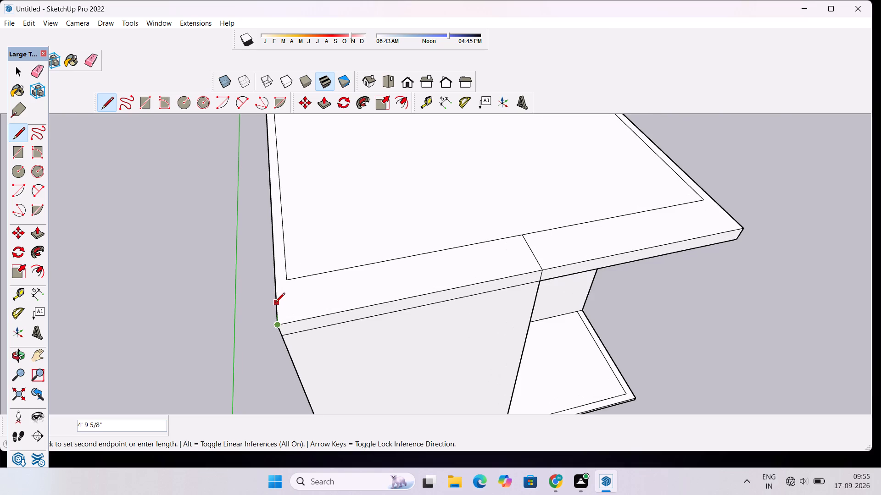
type("4'")
key("Return")
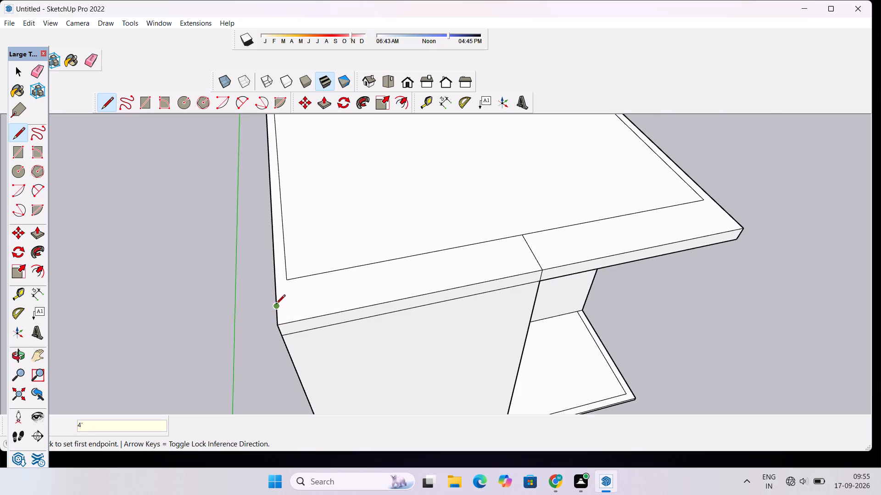
Draw a 90' line from the end of the 4' line across the roof's front border, parallel to the front edge.
left_click(275, 306)
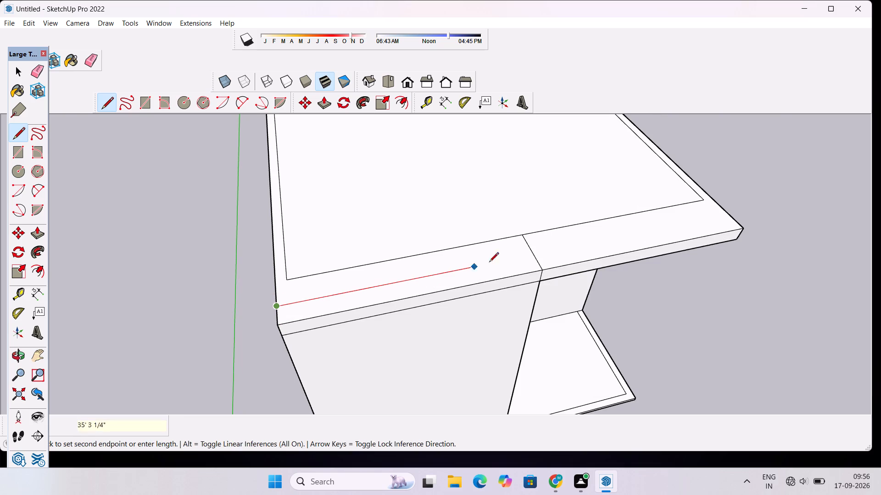
left_click(730, 215)
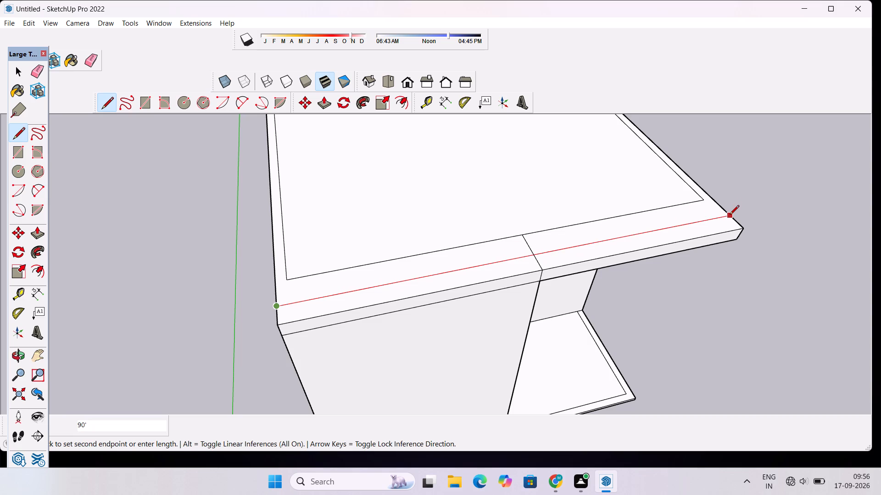
key("space")
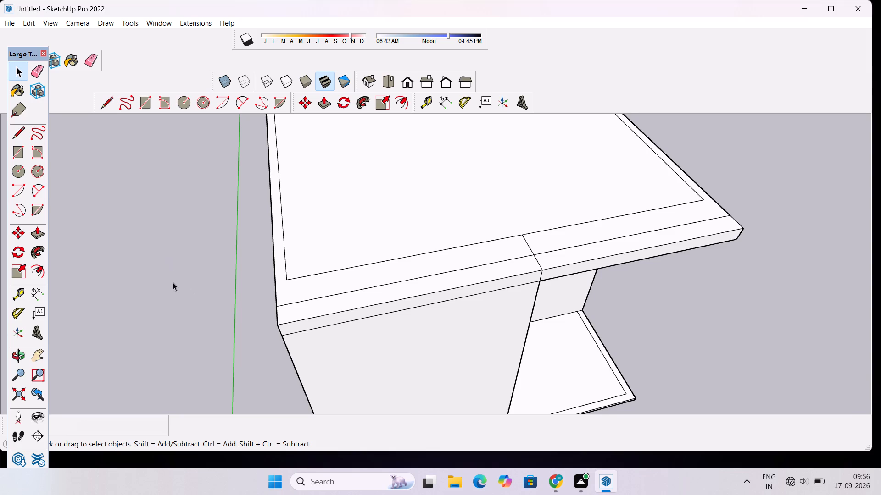
Examine the whole building with its divided roof border and raised front walls.
scroll(173, 289, "down", 11)
scroll(177, 283, "up", 4)
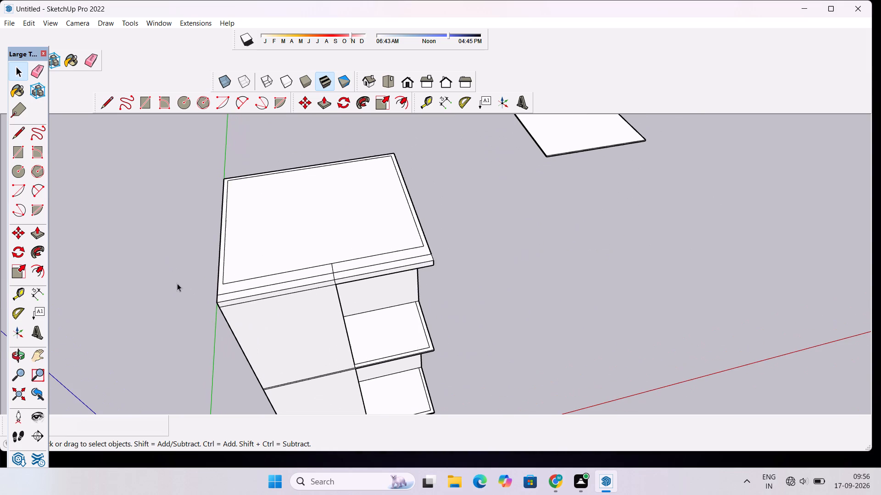
scroll(183, 274, "up", 3)
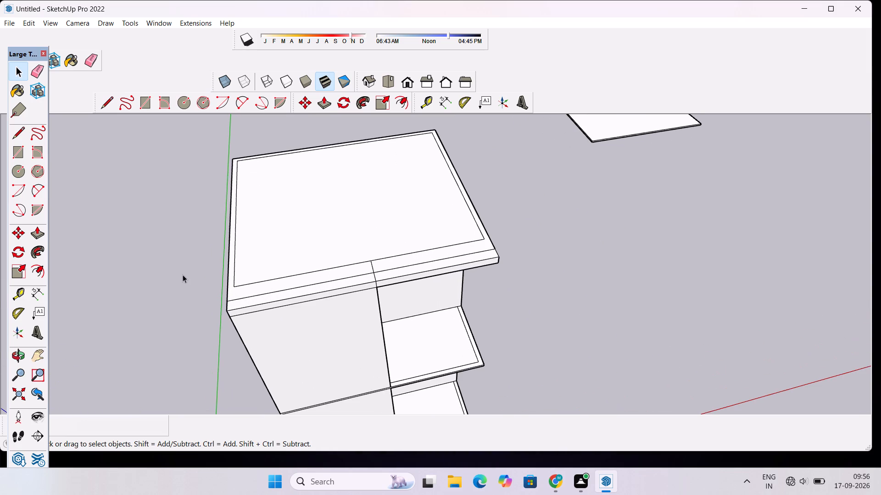
scroll(142, 281, "down", 5)
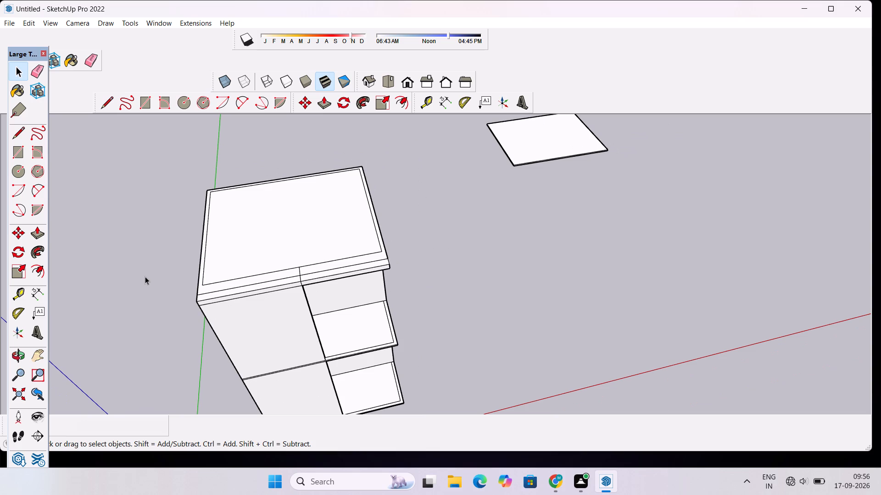
scroll(145, 276, "down", 2)
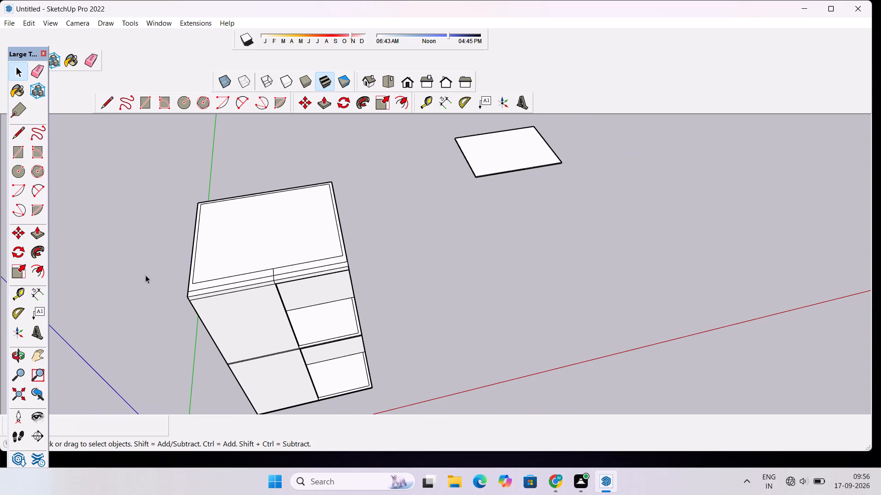
scroll(144, 274, "down", 2)
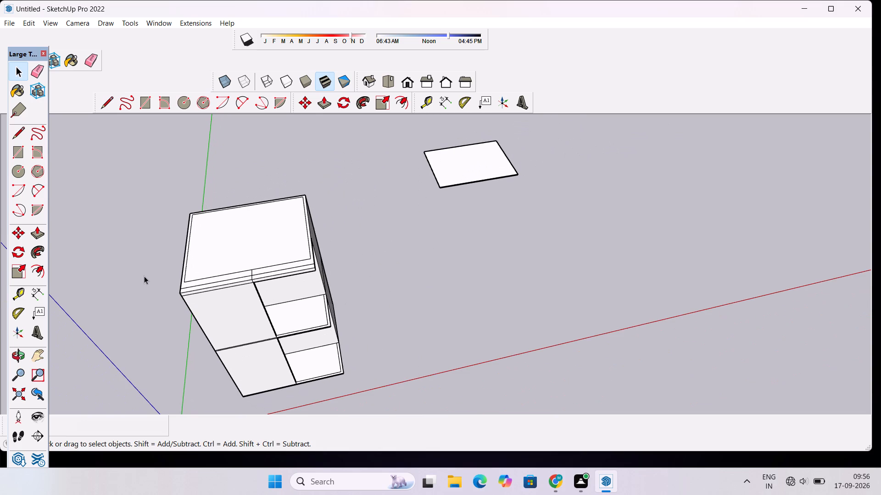
scroll(144, 276, "down", 2)
scroll(144, 276, "up", 1)
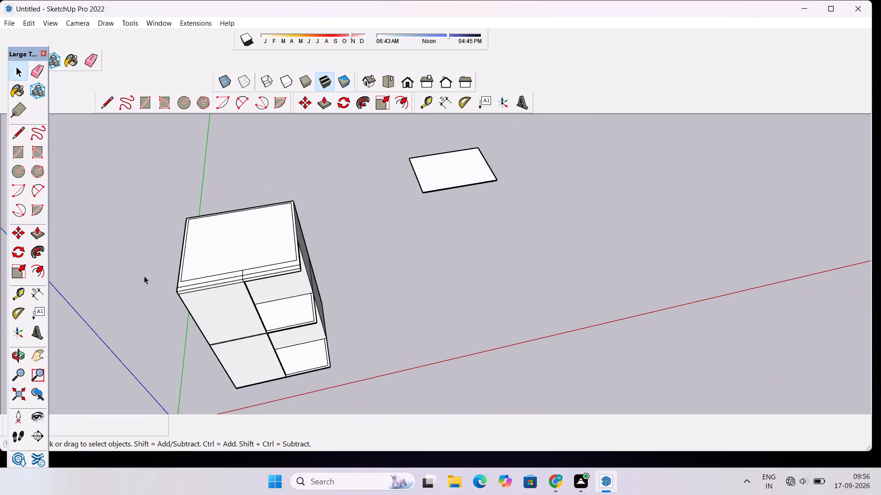
scroll(144, 276, "up", 1)
scroll(144, 276, "down", 1)
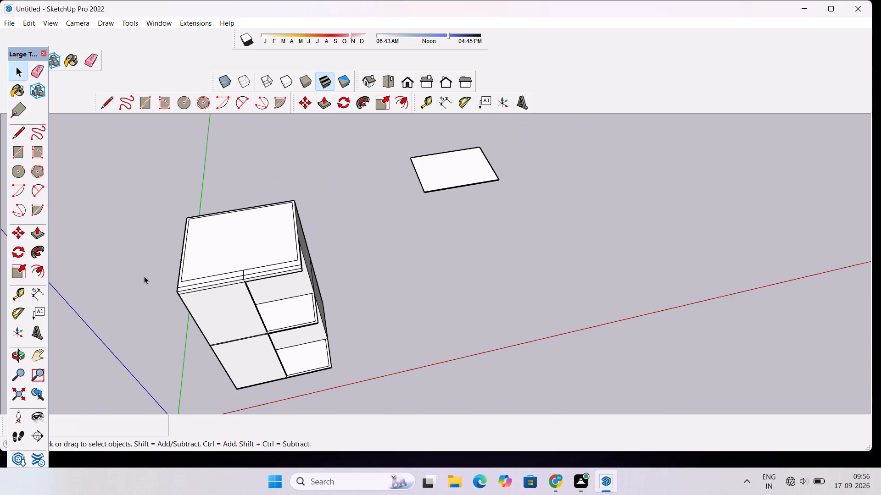
Examine the building's front walls, projecting floors and divided roof border from low and high angles.
scroll(144, 276, "down", 7)
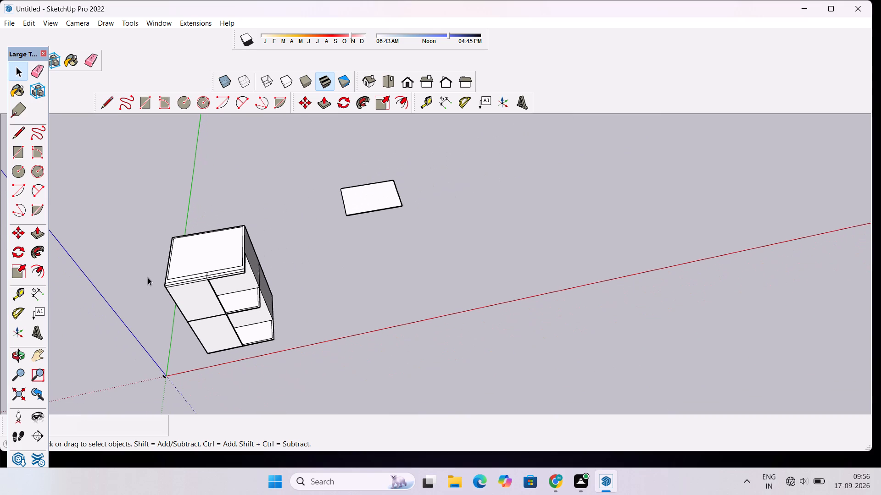
key("o")
left_click_drag(451, 236, 416, 236)
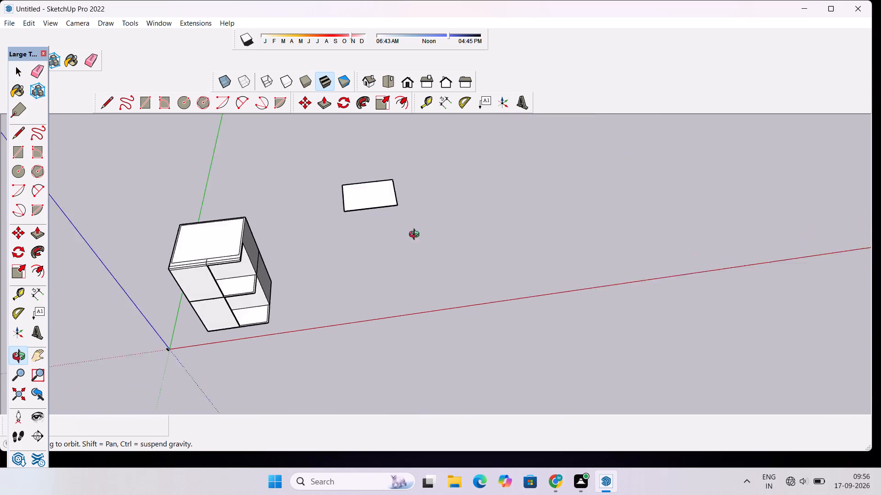
left_click_drag(416, 236, 339, 169)
scroll(338, 166, "down", 3)
left_click_drag(301, 192, 390, 203)
scroll(383, 234, "up", 2)
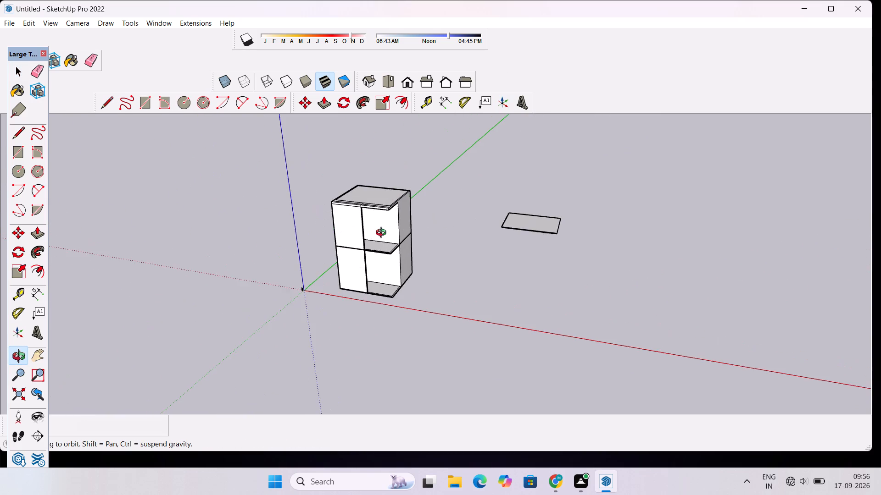
scroll(383, 234, "up", 8)
left_click_drag(360, 248, 453, 212)
scroll(453, 212, "up", 1)
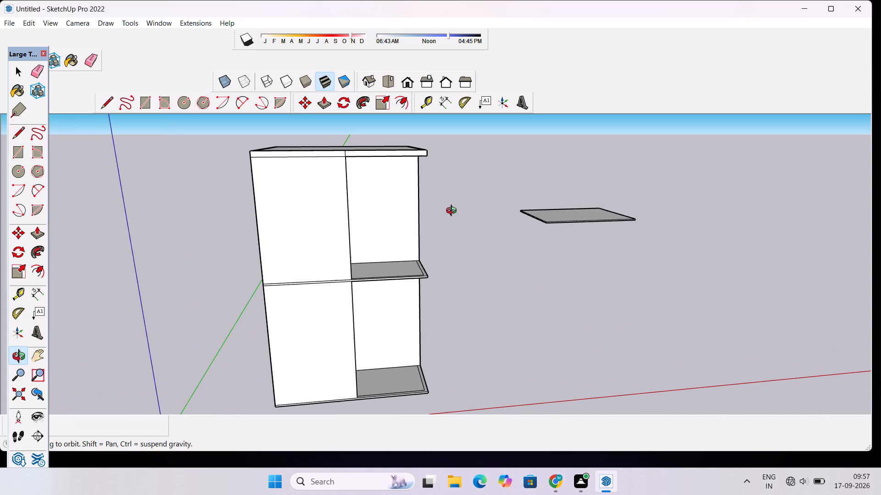
left_click_drag(452, 243, 431, 224)
scroll(373, 238, "up", 4)
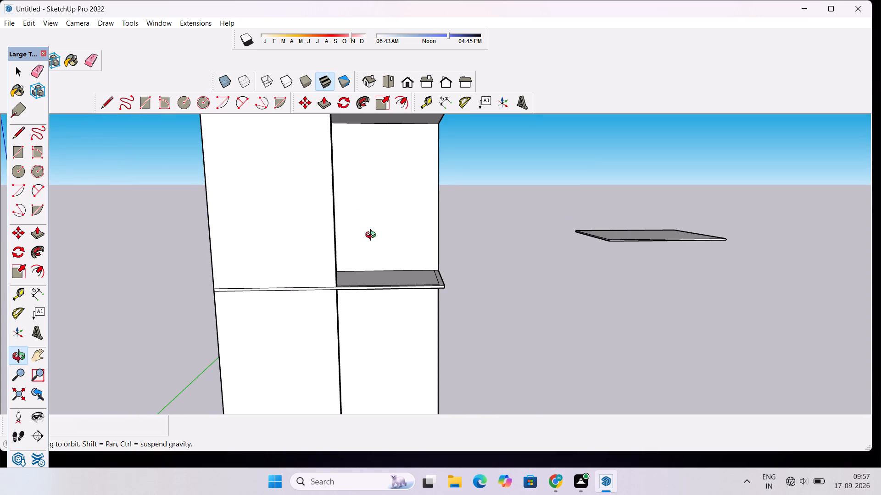
scroll(374, 219, "down", 8)
left_click_drag(373, 219, 378, 286)
scroll(251, 204, "up", 3)
left_click_drag(312, 196, 326, 240)
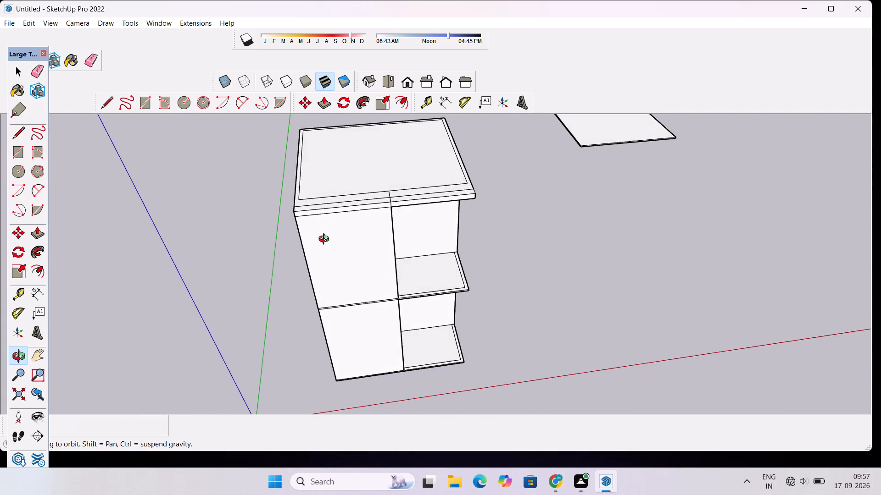
scroll(327, 233, "up", 5)
scroll(327, 220, "down", 4)
left_click_drag(327, 219, 342, 240, "shift")
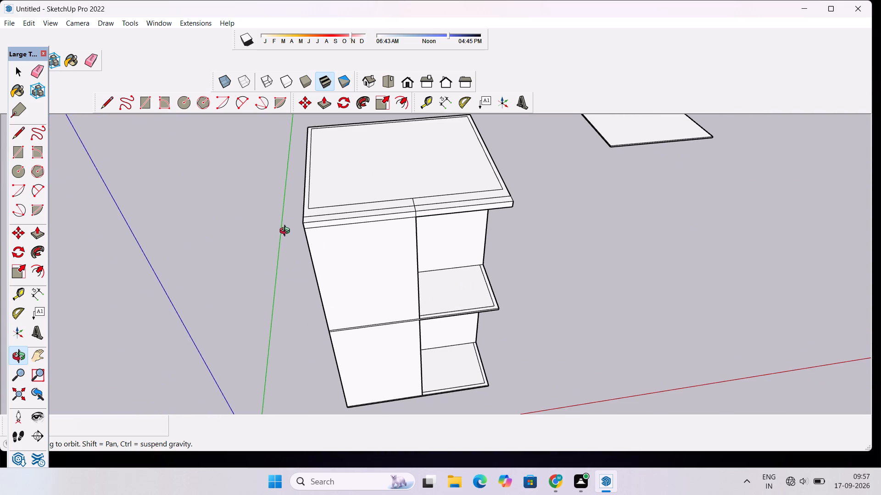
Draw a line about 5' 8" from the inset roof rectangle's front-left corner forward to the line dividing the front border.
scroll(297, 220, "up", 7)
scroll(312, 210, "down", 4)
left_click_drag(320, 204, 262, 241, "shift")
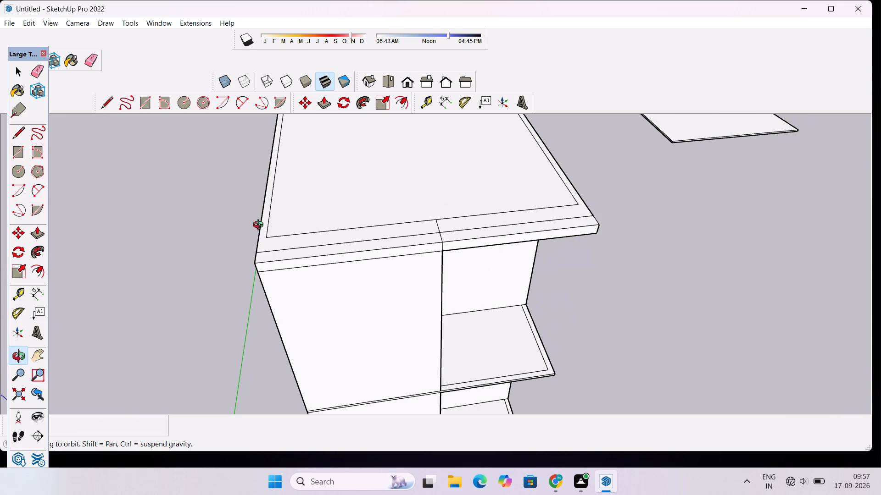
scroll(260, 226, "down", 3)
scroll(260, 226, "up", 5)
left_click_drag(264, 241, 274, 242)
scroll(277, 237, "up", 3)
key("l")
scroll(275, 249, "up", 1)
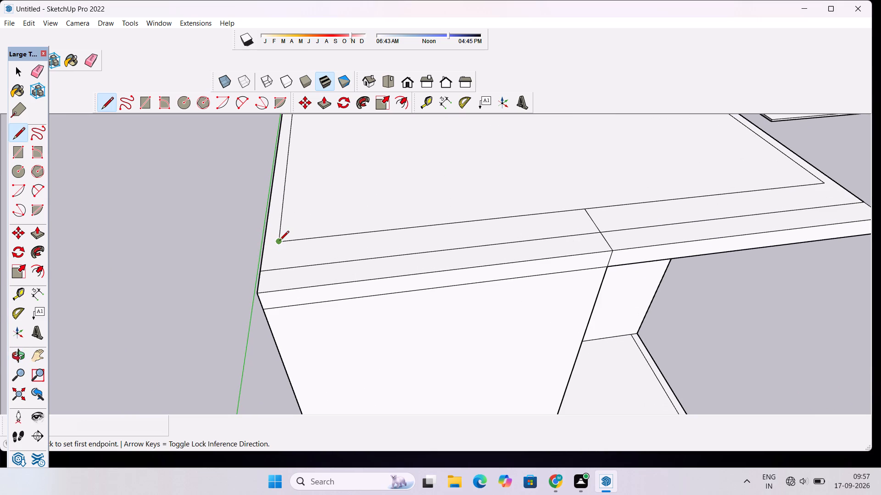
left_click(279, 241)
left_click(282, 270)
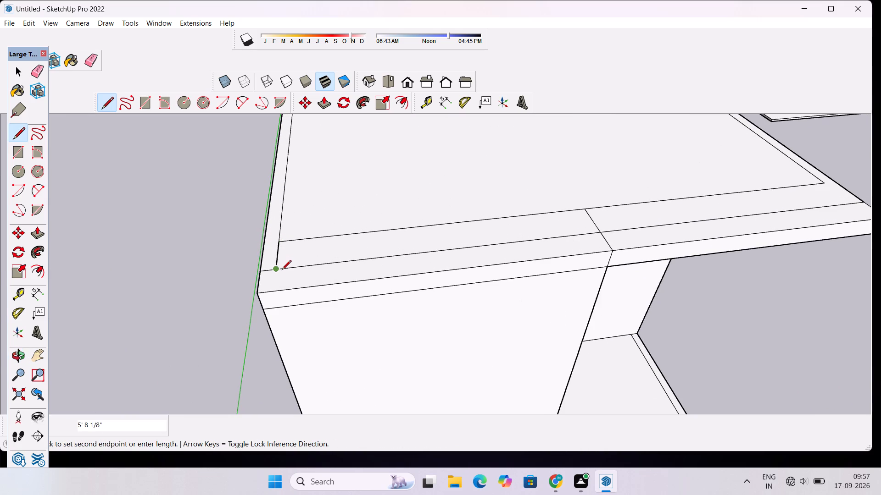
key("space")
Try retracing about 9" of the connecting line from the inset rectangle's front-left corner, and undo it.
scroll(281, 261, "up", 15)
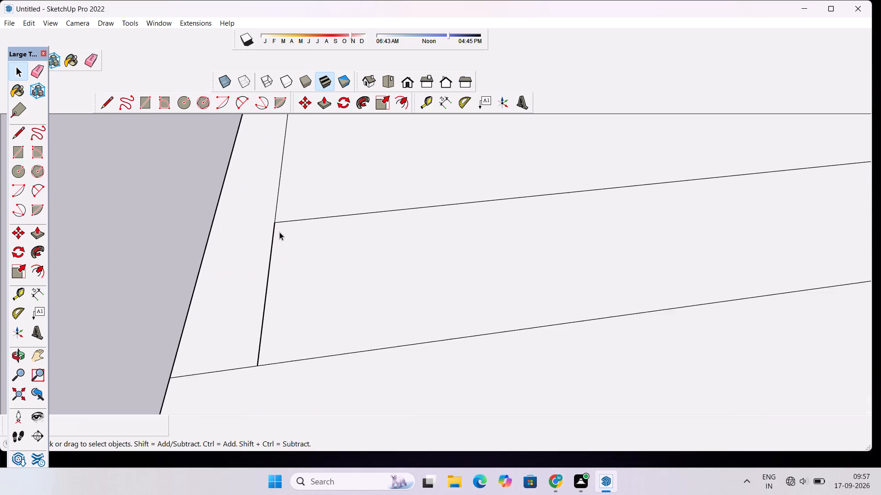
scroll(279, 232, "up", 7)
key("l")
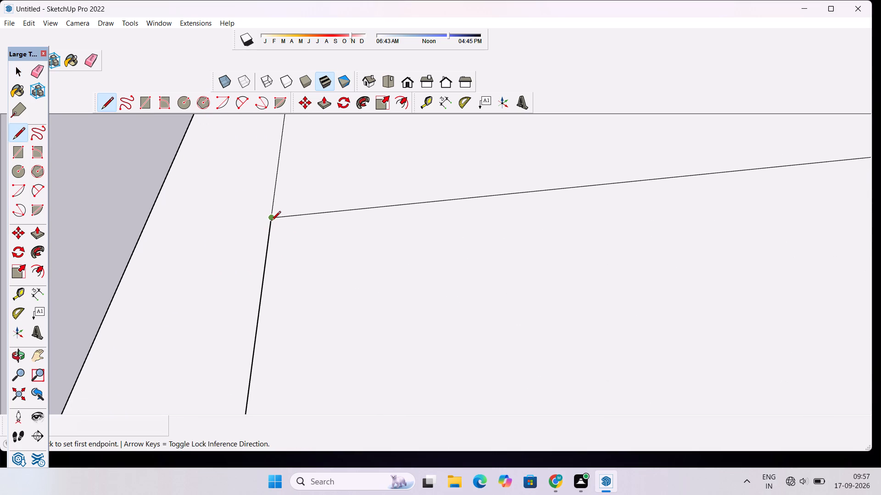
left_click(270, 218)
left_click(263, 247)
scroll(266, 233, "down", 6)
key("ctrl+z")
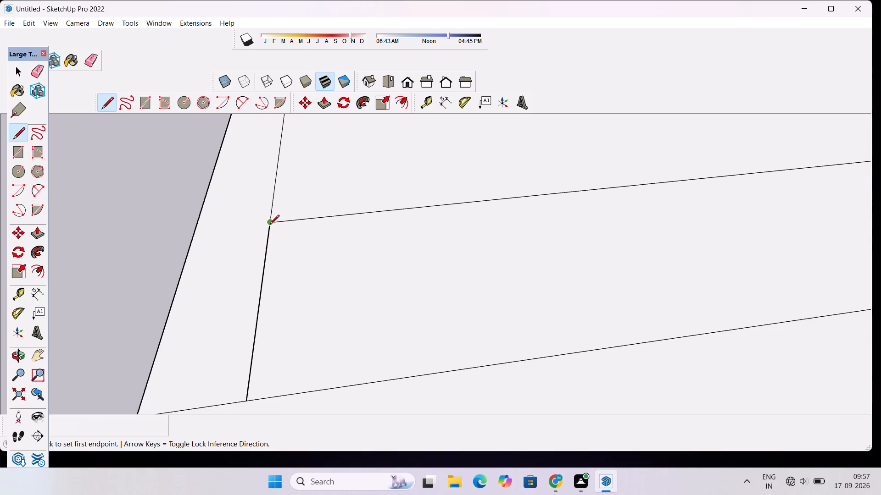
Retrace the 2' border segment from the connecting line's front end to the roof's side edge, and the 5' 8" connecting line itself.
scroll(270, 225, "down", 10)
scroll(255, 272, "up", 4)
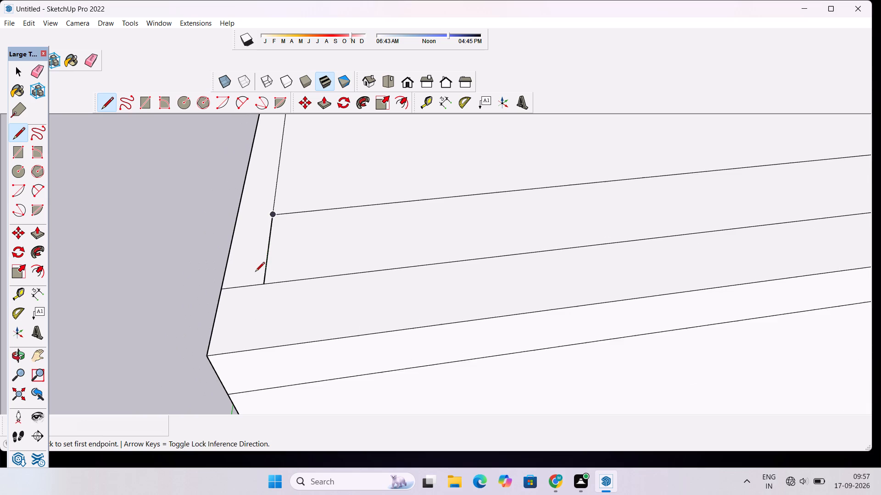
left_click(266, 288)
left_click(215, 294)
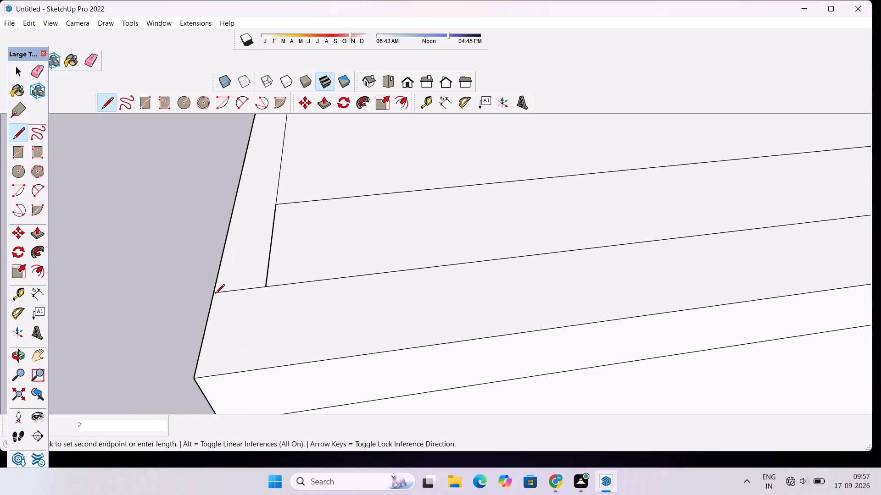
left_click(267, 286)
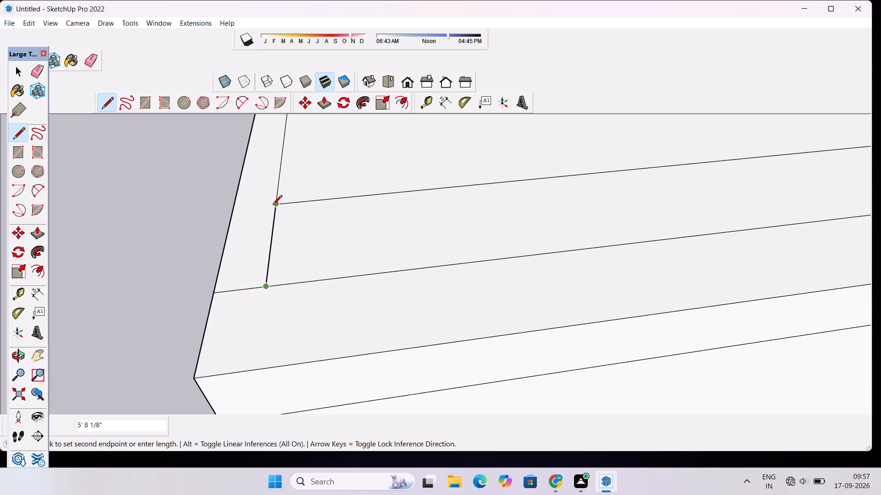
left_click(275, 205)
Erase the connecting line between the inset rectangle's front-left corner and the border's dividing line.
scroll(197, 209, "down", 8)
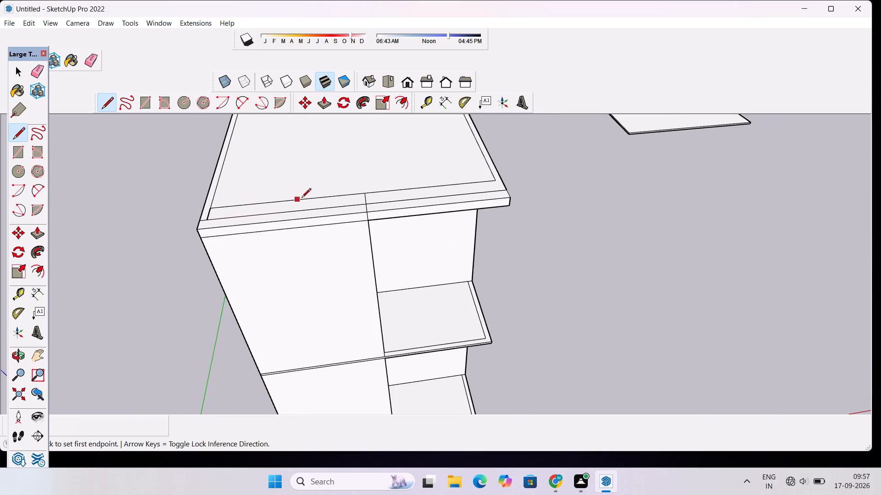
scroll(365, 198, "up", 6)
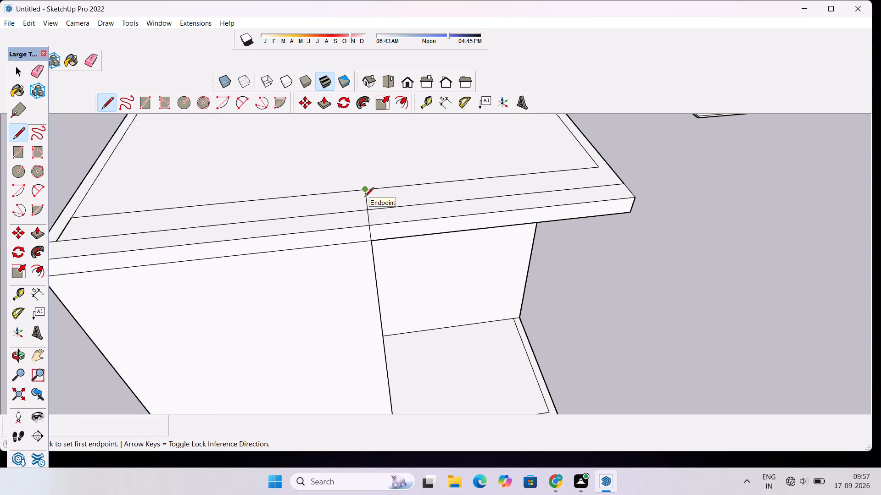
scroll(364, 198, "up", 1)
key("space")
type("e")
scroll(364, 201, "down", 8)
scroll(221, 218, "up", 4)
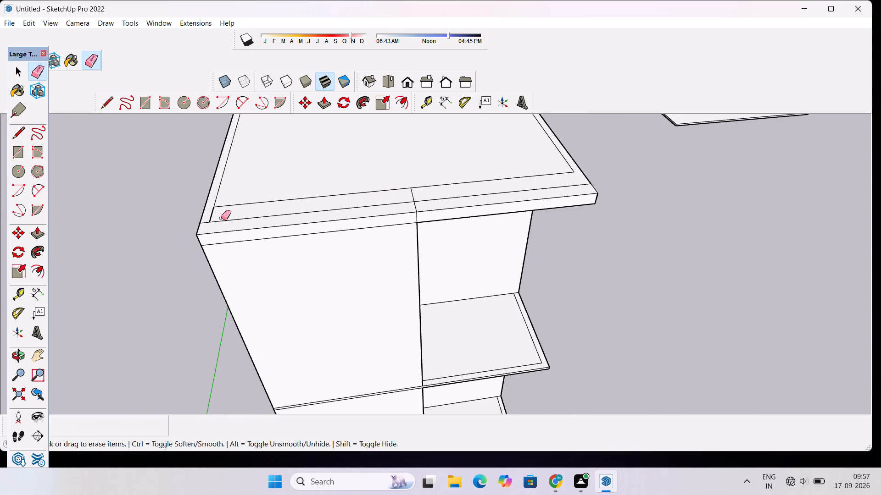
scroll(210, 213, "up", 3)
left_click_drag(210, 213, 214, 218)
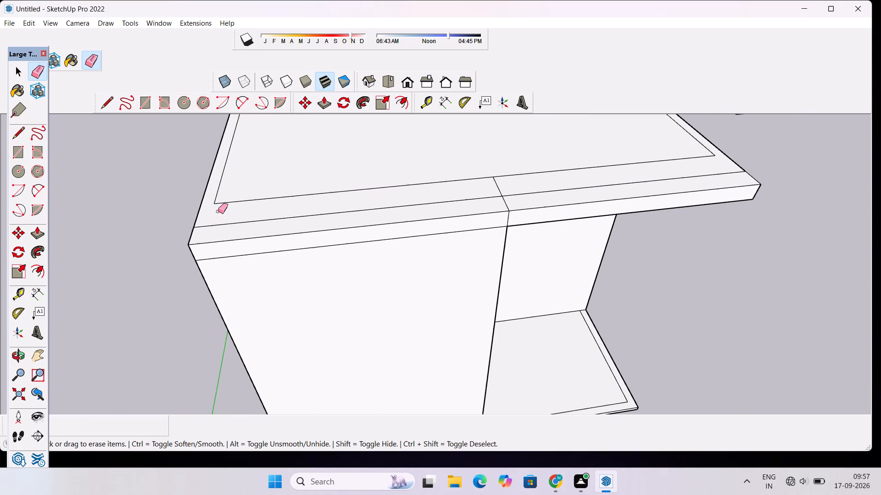
Draw a line from the inset rectangle's front-left corner across to the roof's side edge and continue about 5' 8" along it to the dividing line.
scroll(236, 223, "down", 1)
scroll(213, 228, "up", 2)
key("l")
left_click(215, 201)
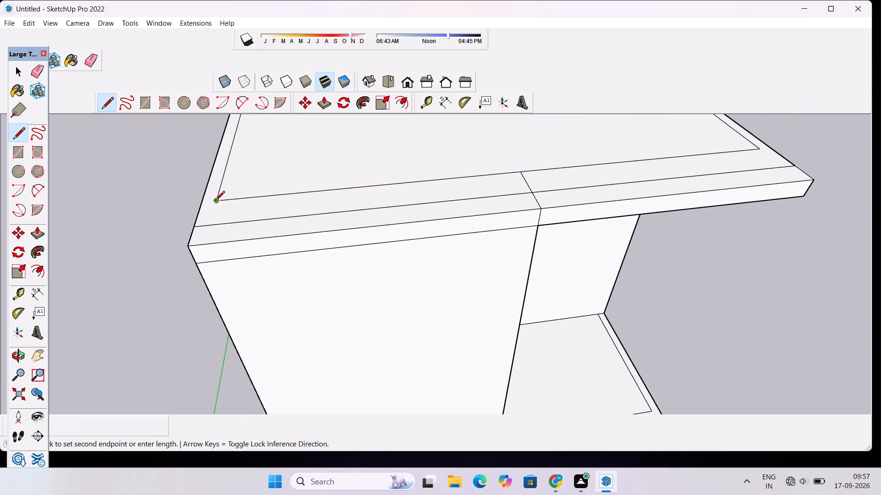
left_click(205, 201)
scroll(205, 201, "up", 3)
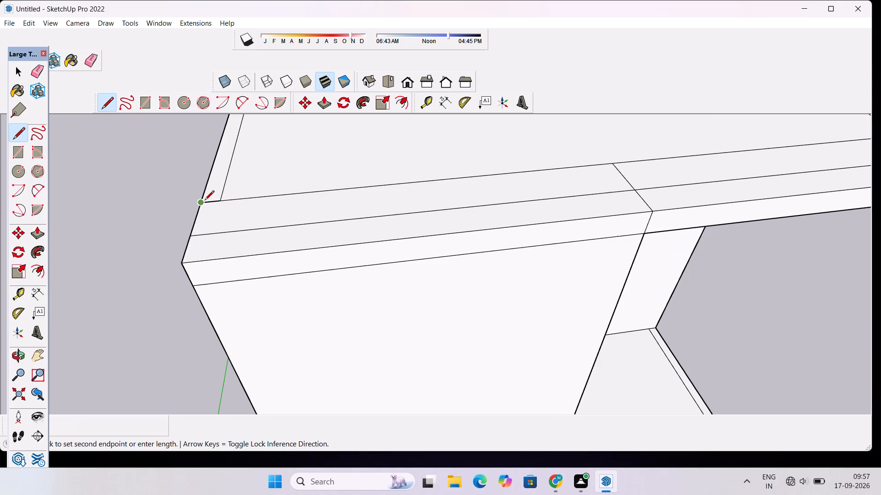
left_click(189, 237)
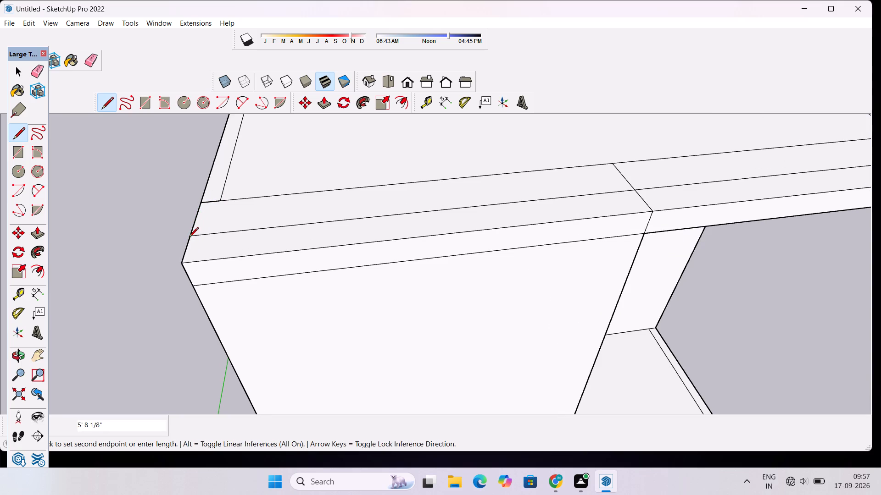
key("space")
Examine the roof's front-left corner with its extended border line, and the building as a whole.
scroll(189, 233, "down", 5)
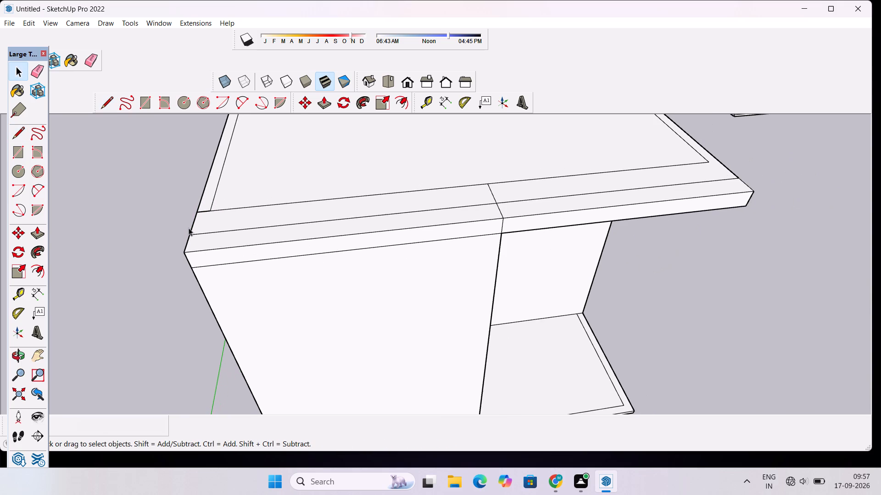
scroll(189, 228, "up", 3)
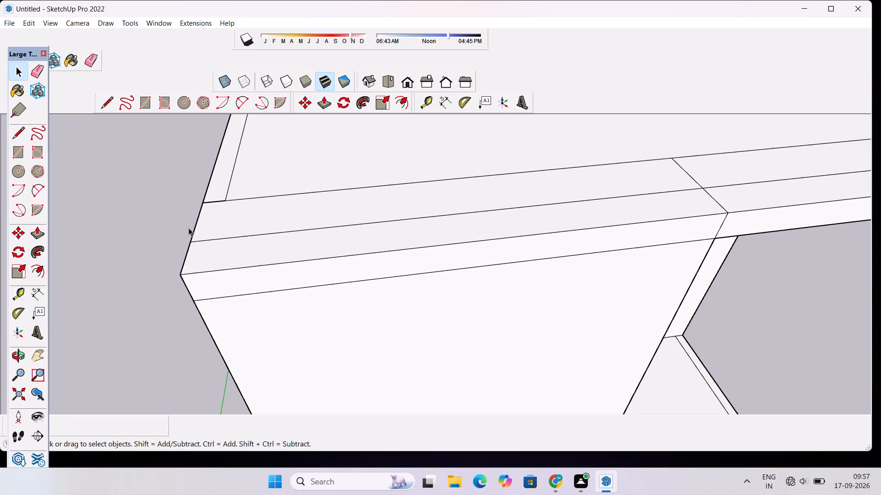
scroll(196, 210, "down", 4)
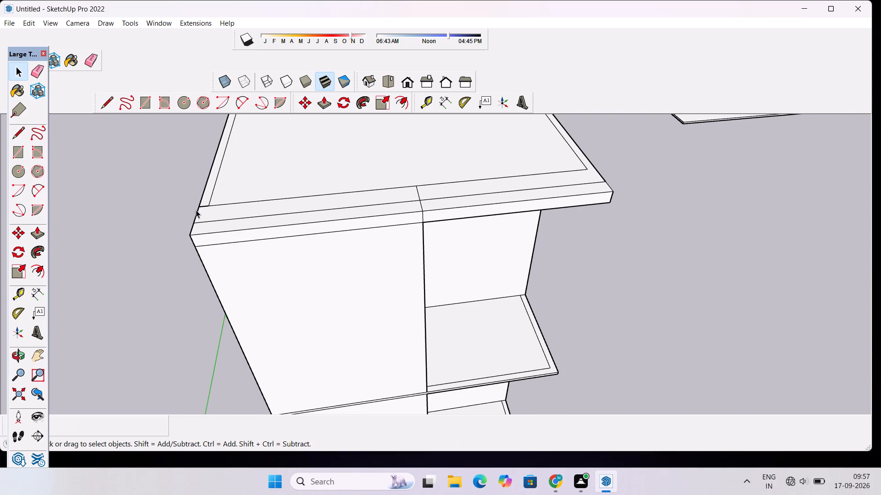
scroll(196, 210, "up", 4)
scroll(196, 210, "down", 7)
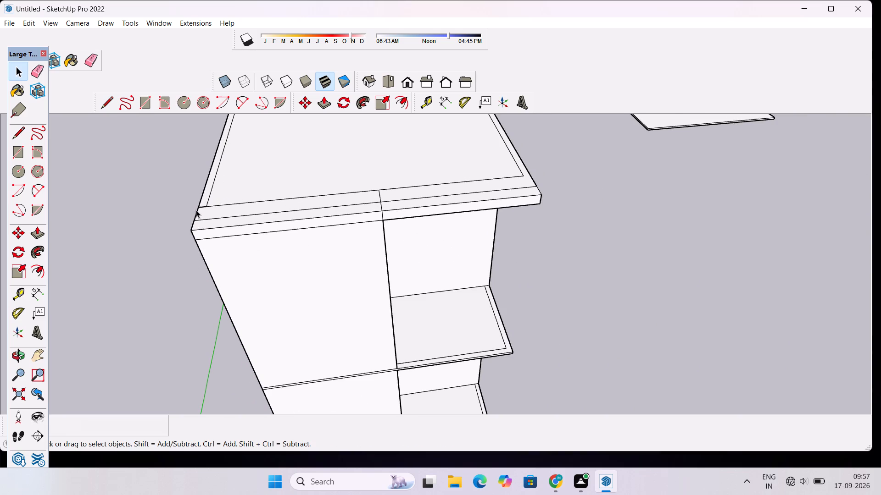
scroll(198, 208, "down", 4)
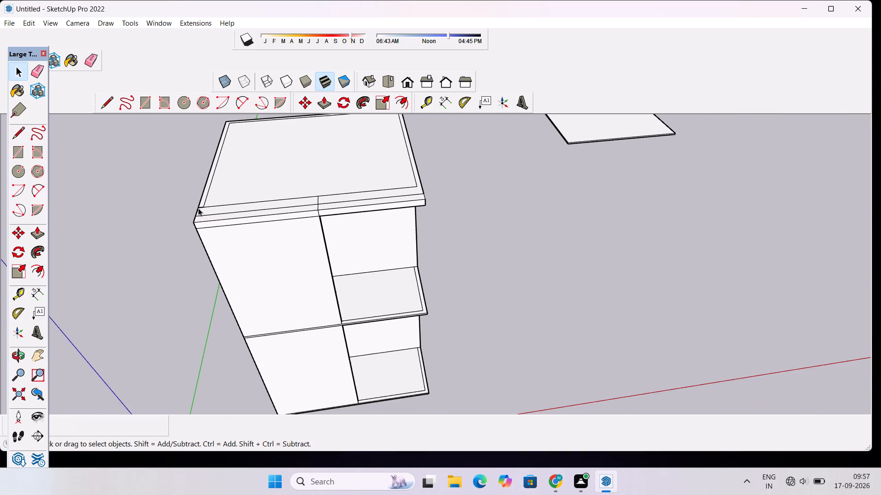
scroll(198, 208, "down", 17)
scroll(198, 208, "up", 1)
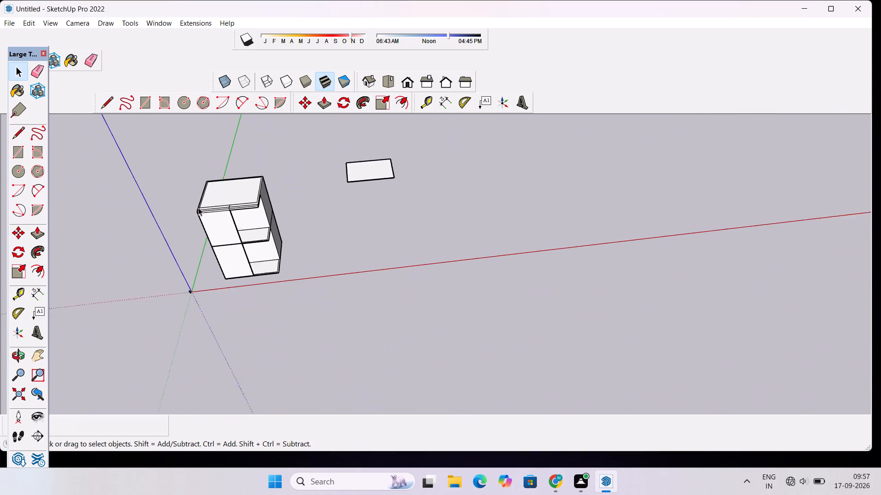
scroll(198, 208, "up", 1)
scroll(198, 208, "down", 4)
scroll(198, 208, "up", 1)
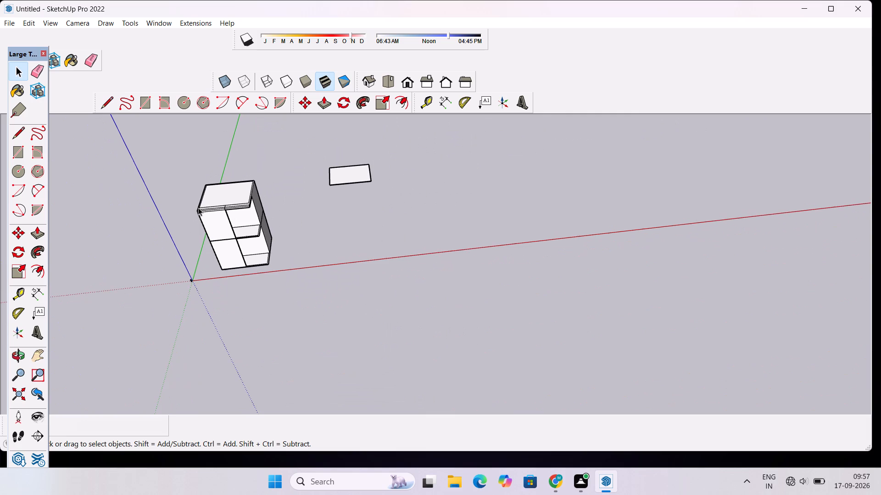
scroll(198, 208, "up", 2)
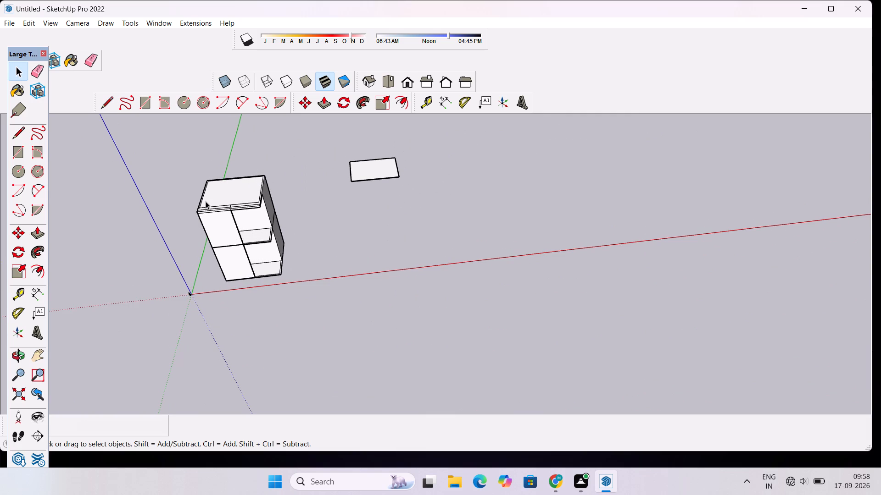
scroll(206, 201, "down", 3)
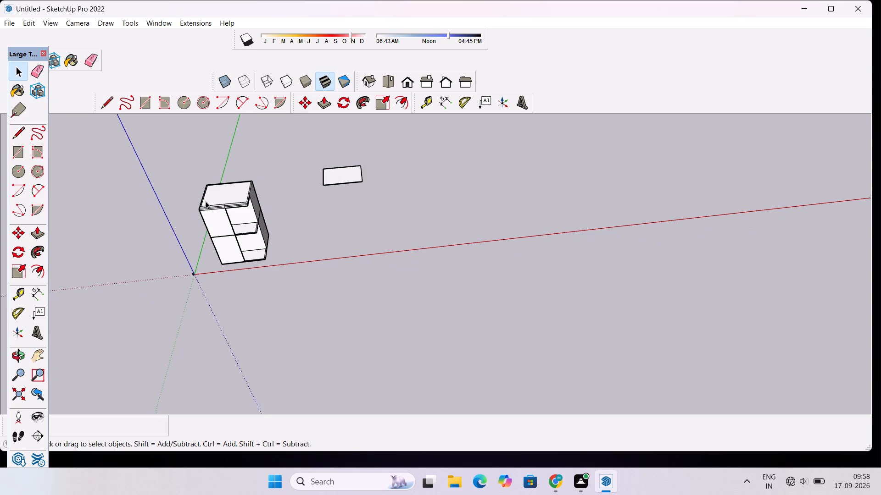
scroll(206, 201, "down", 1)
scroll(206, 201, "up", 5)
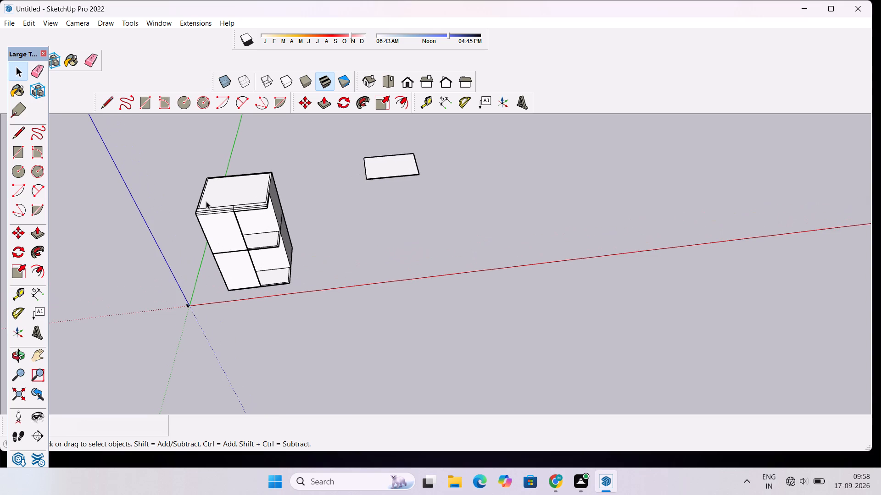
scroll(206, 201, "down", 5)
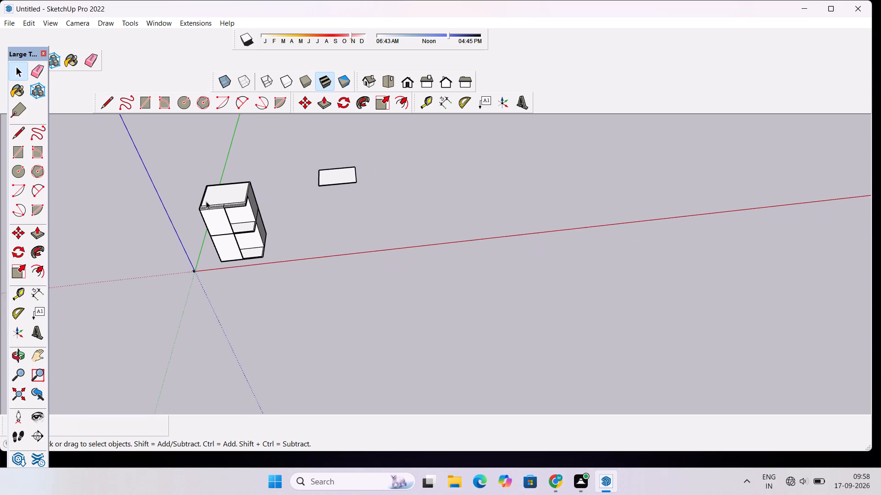
Examine the building's front elevation and the roof's divided front border from above and below.
scroll(206, 201, "up", 5)
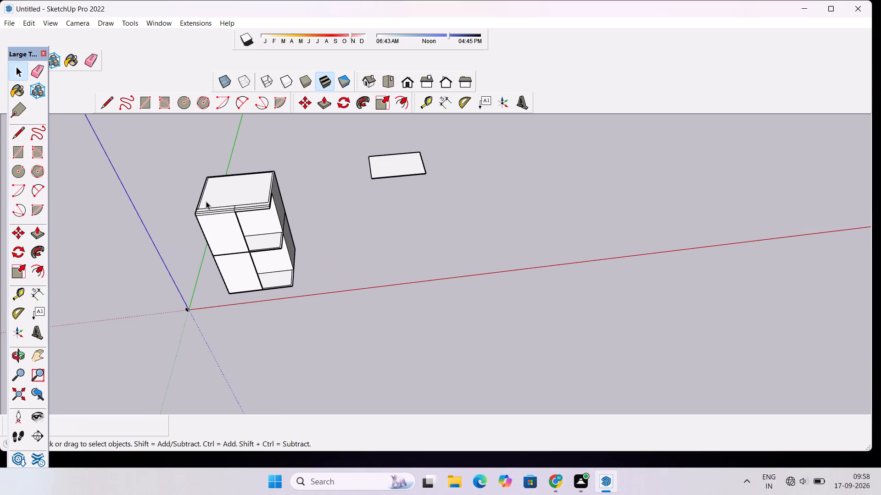
scroll(206, 201, "up", 1)
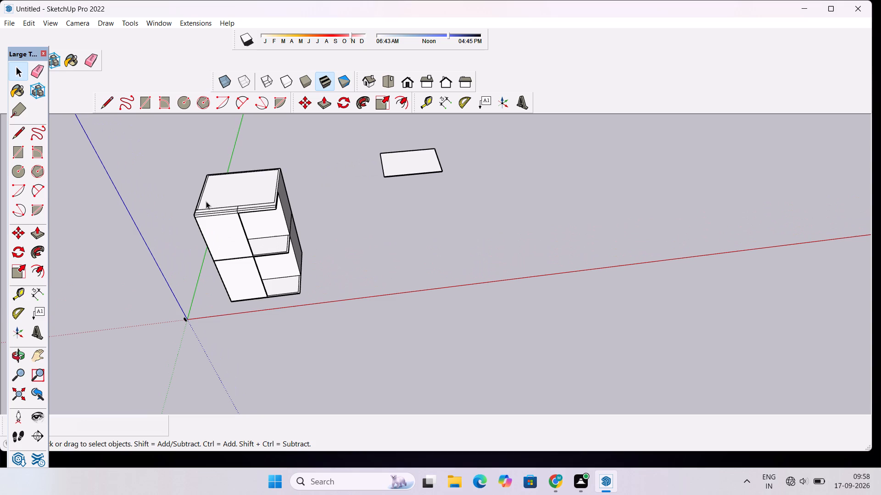
scroll(206, 201, "down", 3)
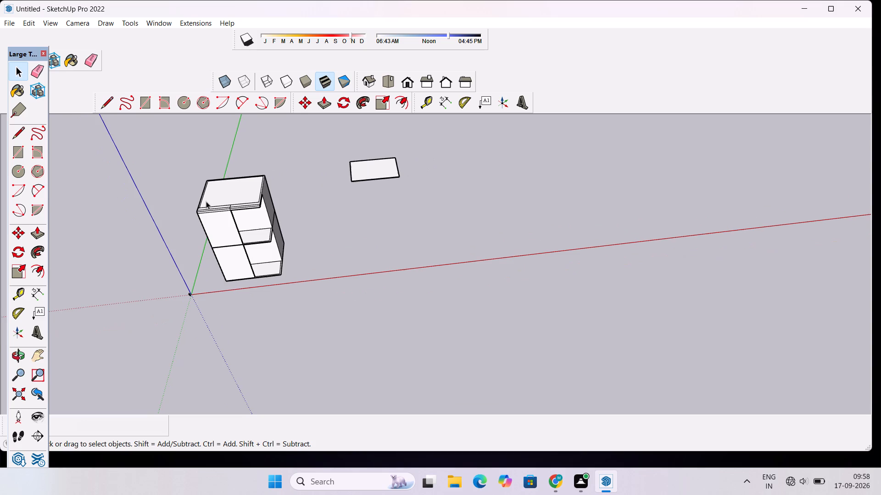
scroll(206, 201, "up", 1)
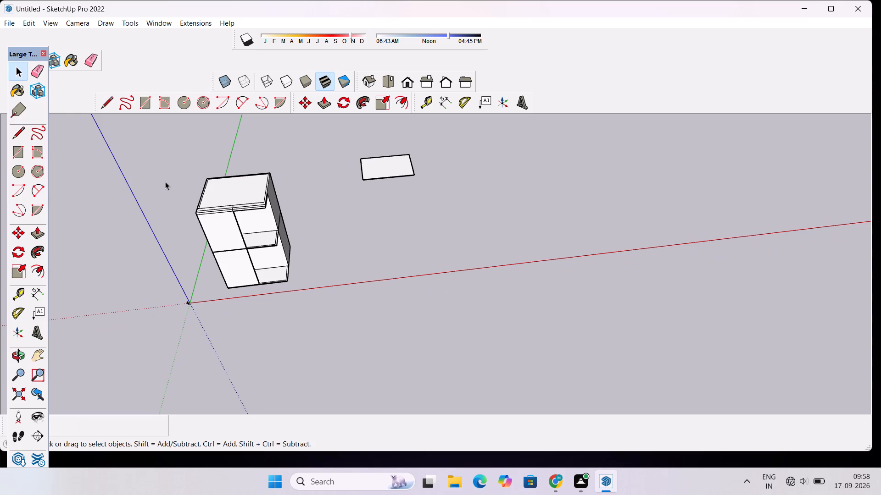
key("o")
left_click_drag(241, 307, 206, 220)
scroll(203, 218, "up", 4)
left_click_drag(206, 235, 251, 261)
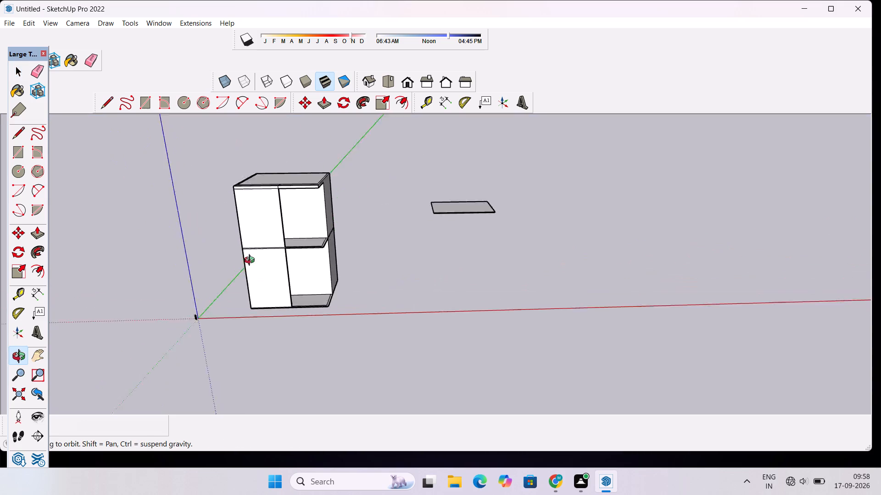
left_click_drag(251, 261, 279, 271)
scroll(282, 269, "up", 4)
left_click_drag(318, 321, 287, 258)
scroll(287, 258, "down", 5)
left_click_drag(287, 258, 330, 295, "shift")
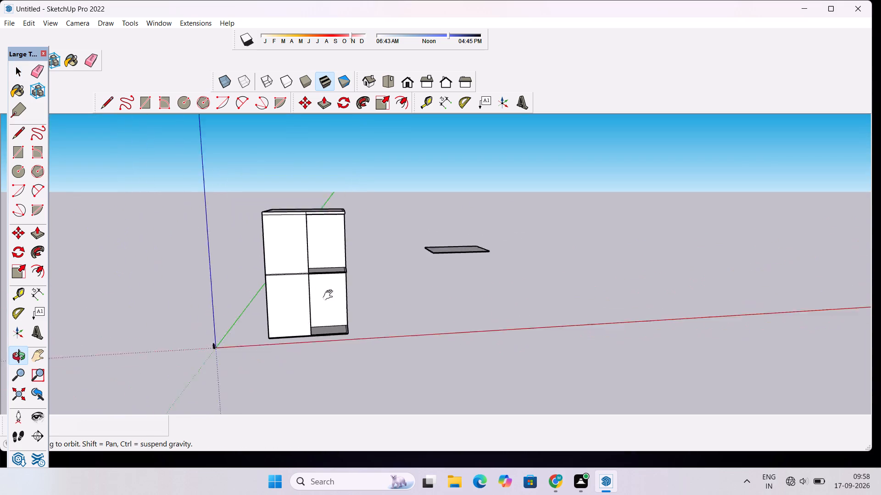
left_click_drag(330, 295, 345, 315, "shift")
scroll(318, 265, "up", 11)
left_click_drag(378, 212, 357, 334)
scroll(351, 324, "up", 3)
left_click_drag(318, 322, 335, 309, "shift")
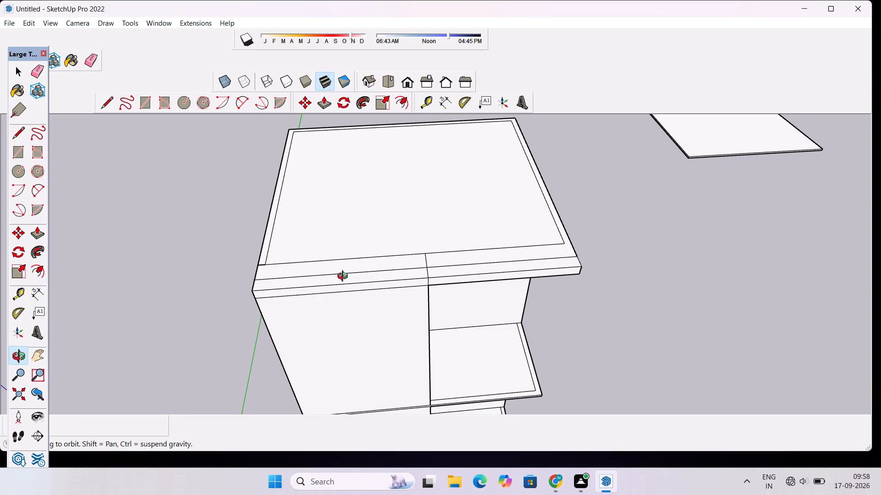
left_click_drag(322, 357, 318, 324)
left_click_drag(318, 324, 301, 182)
scroll(301, 182, "down", 6)
left_click_drag(307, 200, 340, 270)
scroll(340, 262, "down", 5)
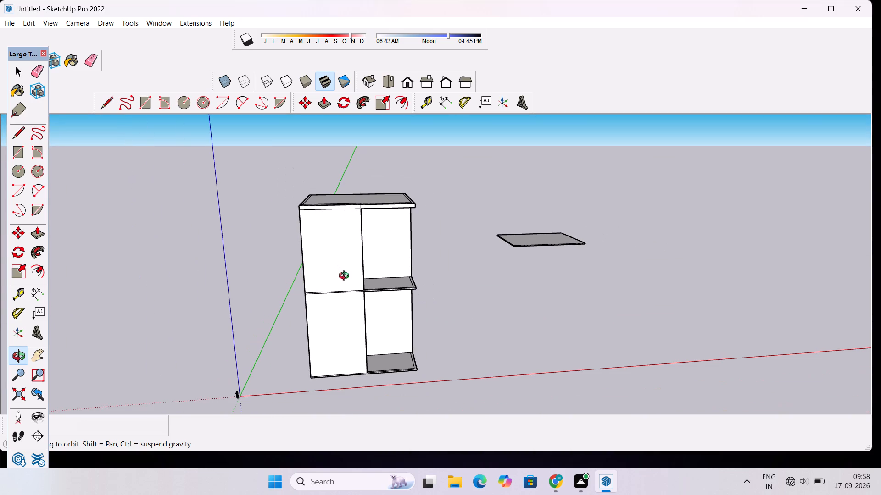
scroll(342, 267, "down", 1)
left_click_drag(346, 273, 334, 264)
scroll(333, 259, "down", 5)
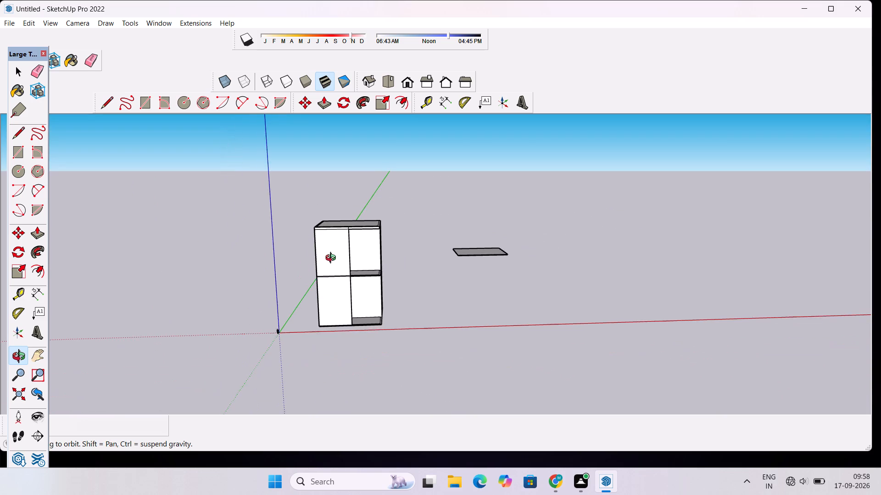
left_click_drag(333, 259, 388, 251, "shift")
scroll(387, 251, "up", 10)
left_click_drag(385, 255, 355, 252, "shift")
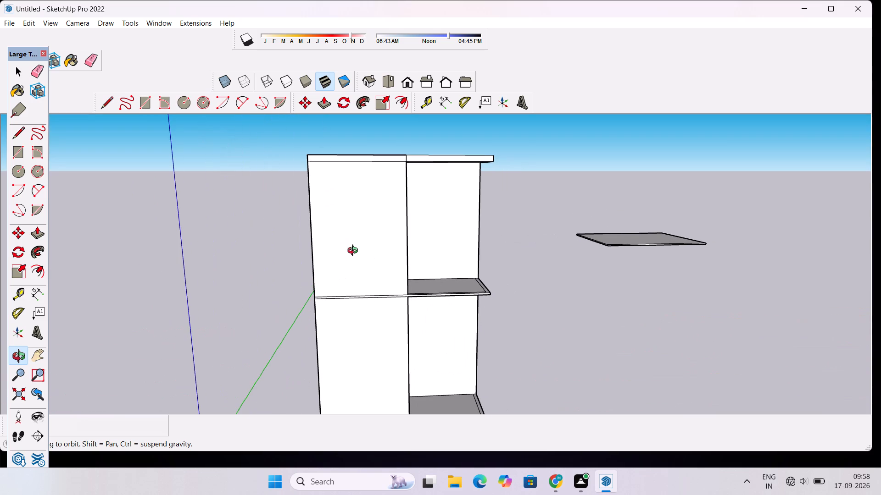
scroll(357, 248, "down", 3)
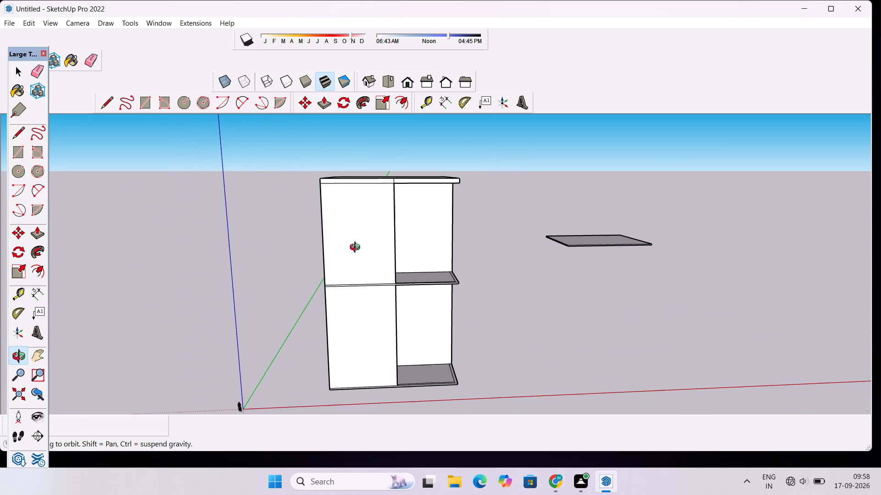
scroll(358, 248, "down", 4)
Examine the building's side walls and the open recesses with their projecting floor slabs.
left_click_drag(440, 267, 254, 290)
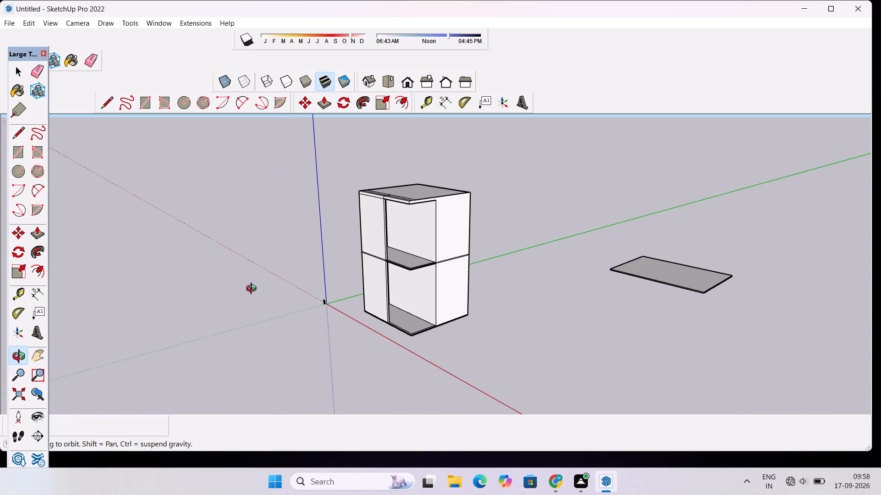
left_click_drag(427, 288, 393, 219)
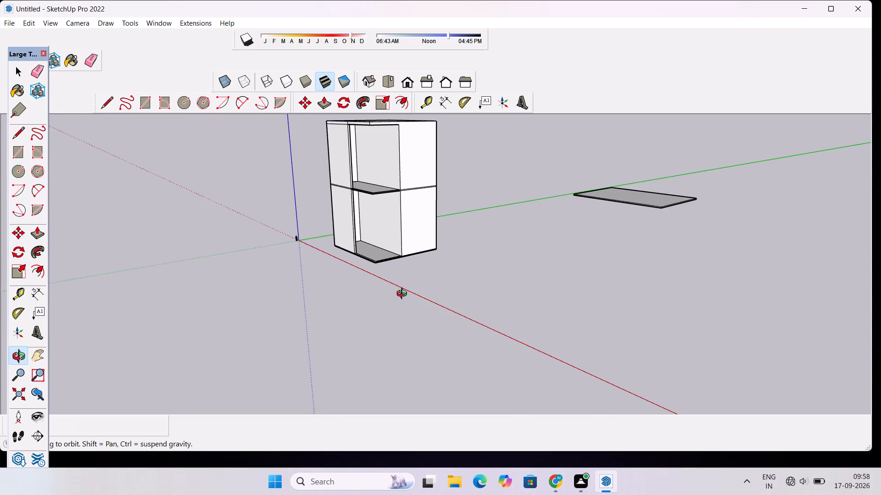
scroll(404, 295, "up", 2)
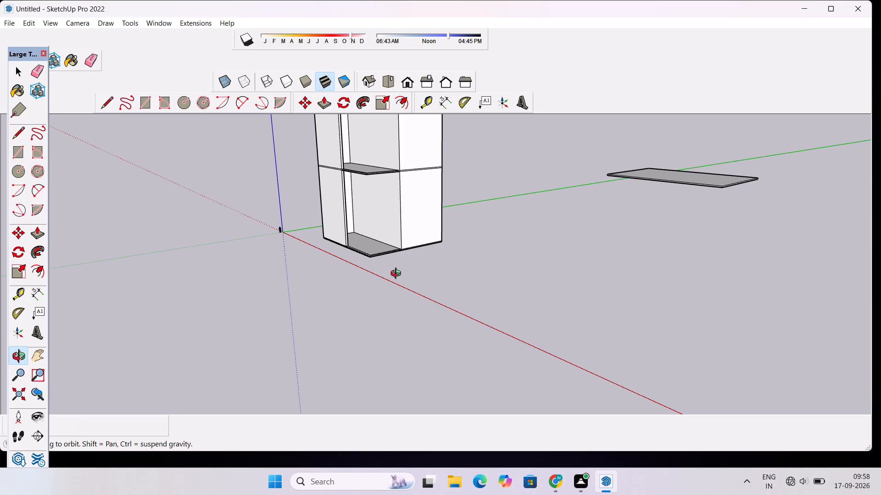
scroll(402, 263, "up", 1)
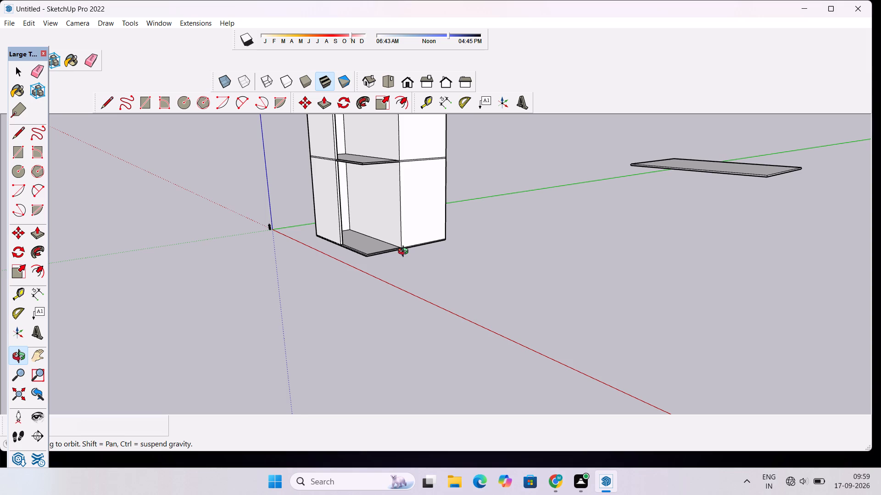
scroll(405, 253, "down", 1)
left_click_drag(416, 285, 416, 268)
scroll(415, 262, "down", 4)
left_click_drag(415, 262, 446, 353)
scroll(393, 255, "up", 4)
left_click_drag(443, 257, 371, 255)
scroll(370, 254, "up", 2)
scroll(375, 251, "down", 5)
left_click_drag(407, 233, 440, 287, "shift")
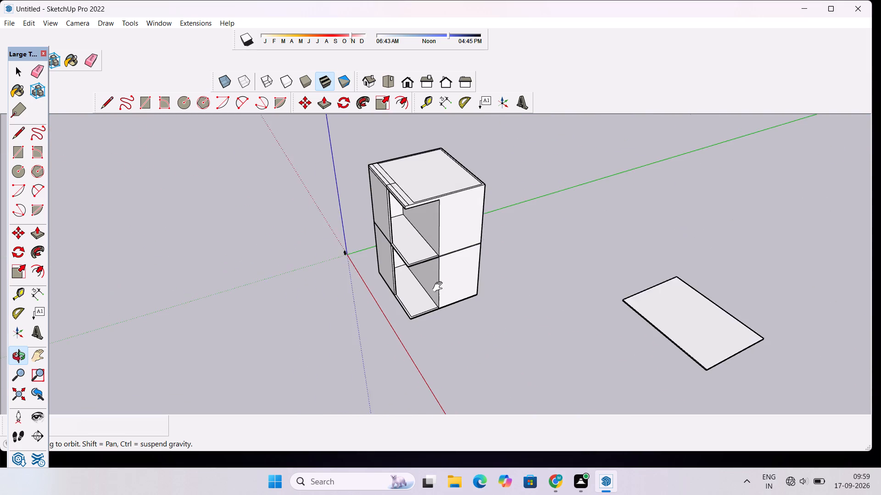
scroll(442, 286, "up", 3)
left_click_drag(462, 294, 416, 237)
scroll(415, 231, "down", 5)
left_click_drag(434, 300, 444, 334)
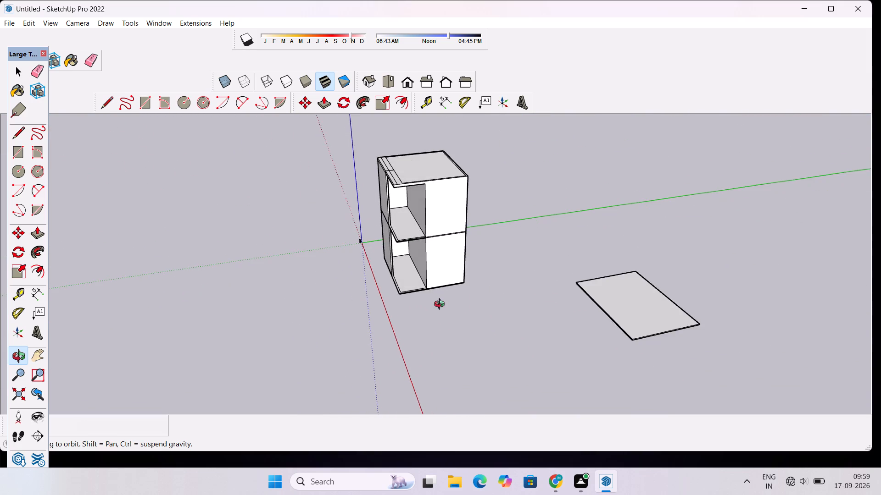
Push/Pull the side edge face of the base slab outward by 12', beyond the lower block's side wall.
scroll(441, 304, "up", 10)
left_click_drag(415, 301, 507, 322)
scroll(449, 285, "up", 15)
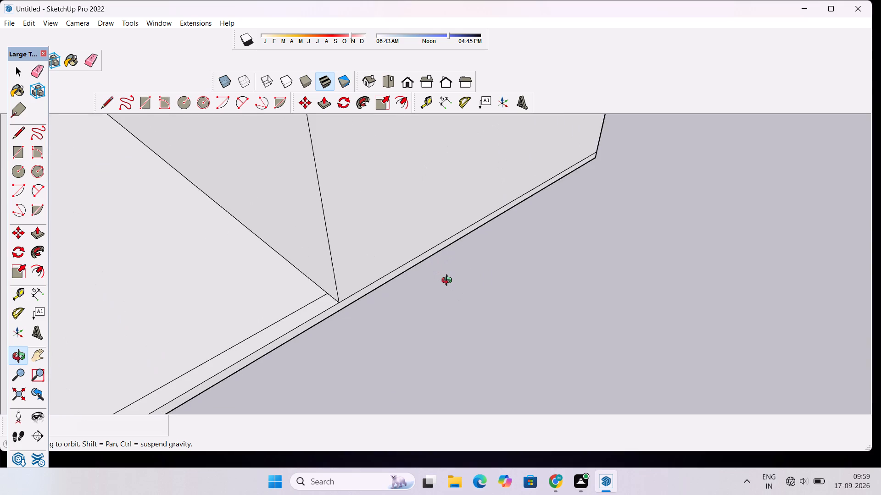
left_click_drag(486, 322, 415, 295)
scroll(387, 271, "down", 14)
scroll(387, 271, "up", 6)
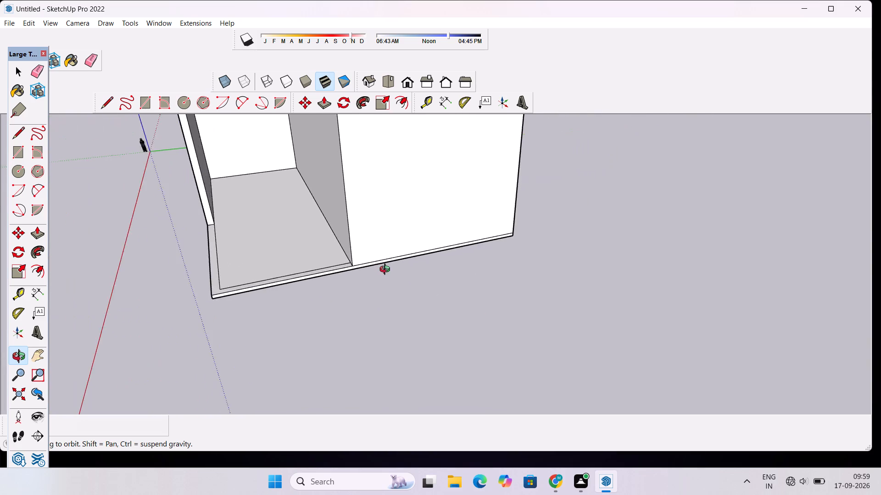
scroll(387, 270, "up", 8)
key("p")
scroll(387, 270, "up", 1)
left_click(406, 236)
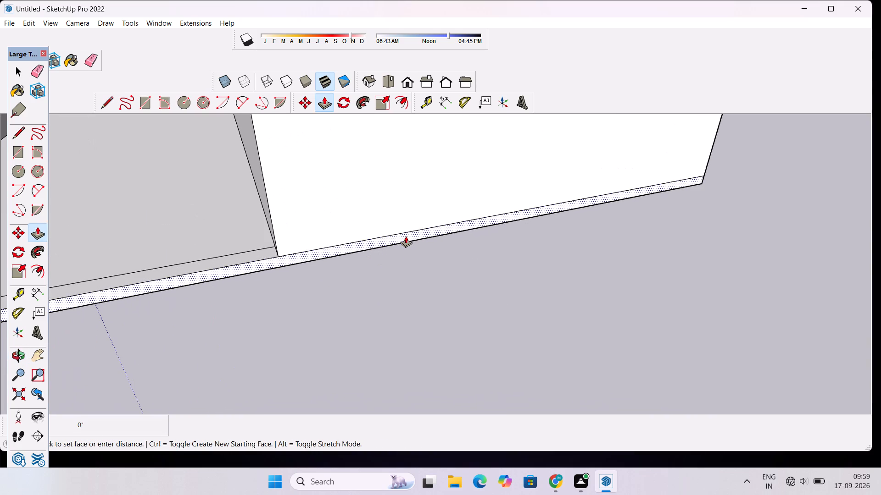
scroll(426, 264, "down", 20)
scroll(426, 264, "down", 1)
scroll(426, 264, "up", 1)
scroll(426, 264, "down", 7)
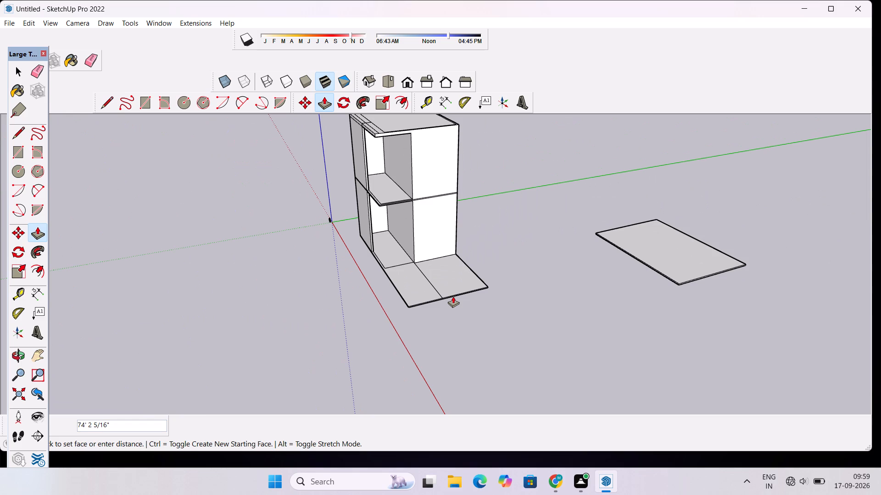
type("12'")
key("Return")
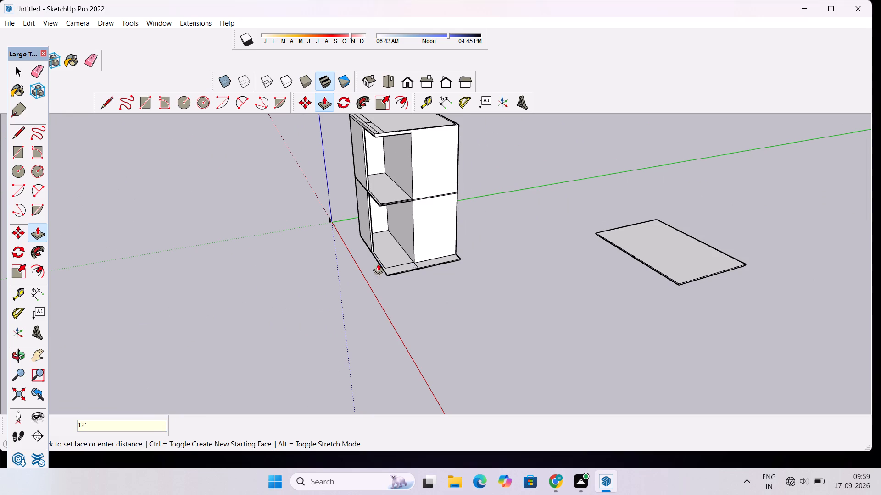
Push/Pull the middle floor slab's side edge face outward 12', level with the base slab's outer corner.
scroll(403, 259, "up", 9)
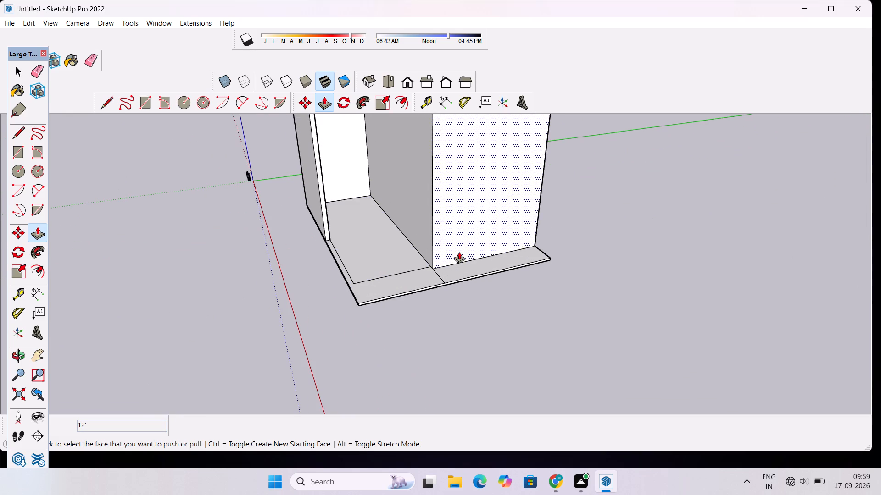
scroll(459, 252, "down", 9)
scroll(447, 182, "up", 20)
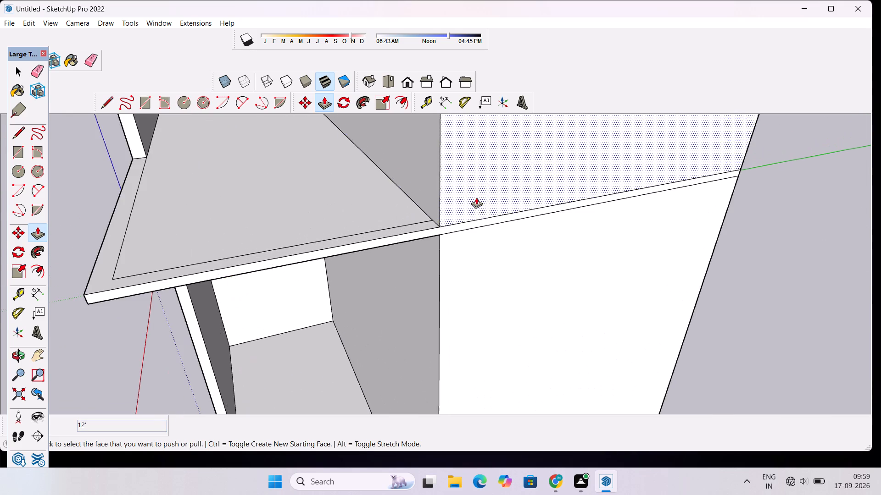
scroll(491, 219, "up", 4)
left_click(491, 219)
scroll(504, 223, "down", 12)
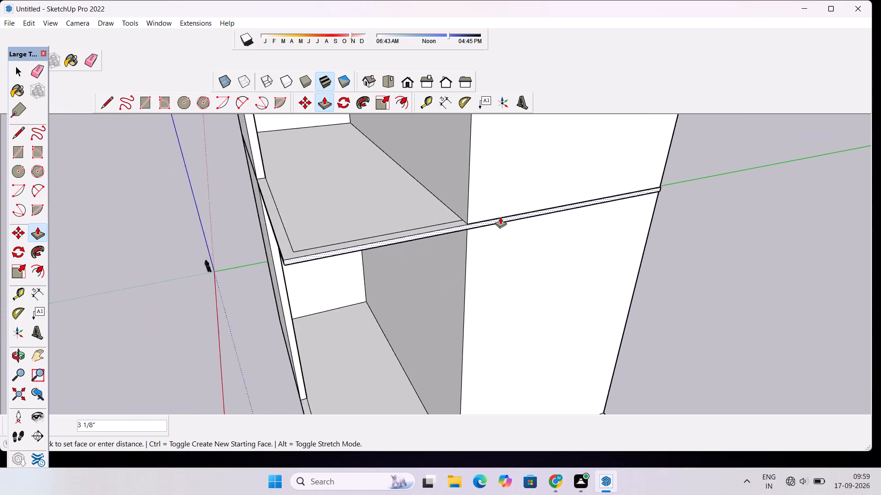
scroll(500, 217, "down", 6)
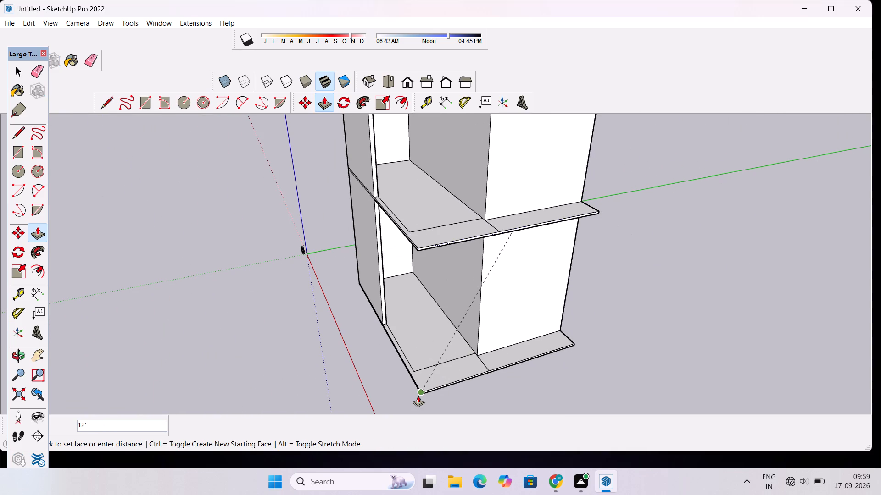
left_click(418, 396)
Push/Pull the upper block's side wall outward 12' to the extended middle slab's outer corner.
scroll(446, 248, "down", 12)
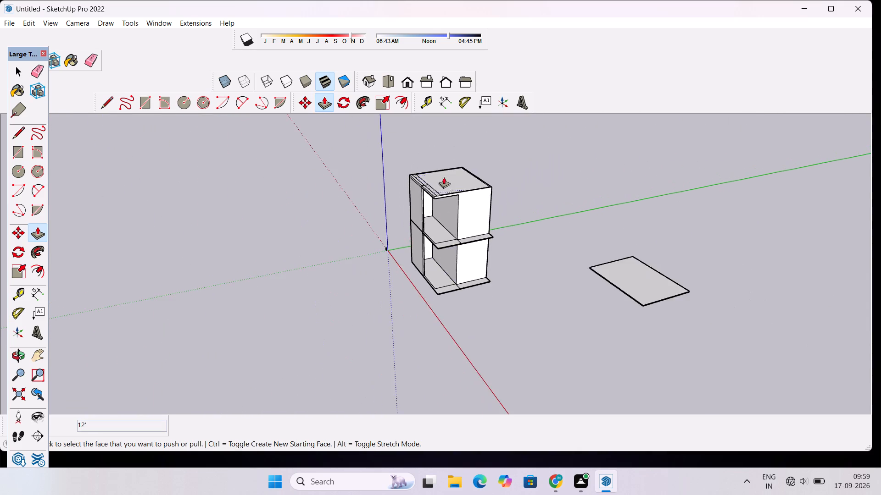
scroll(445, 165, "up", 10)
scroll(469, 216, "up", 5)
scroll(438, 204, "down", 6)
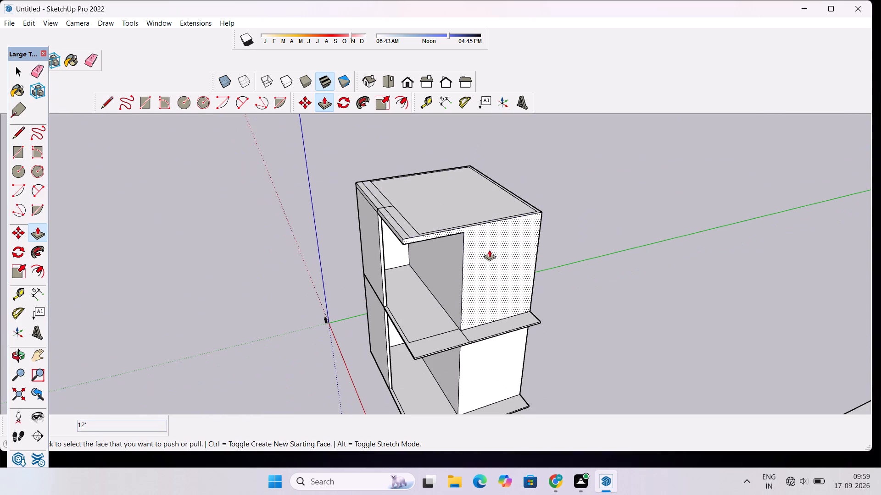
left_click(492, 259)
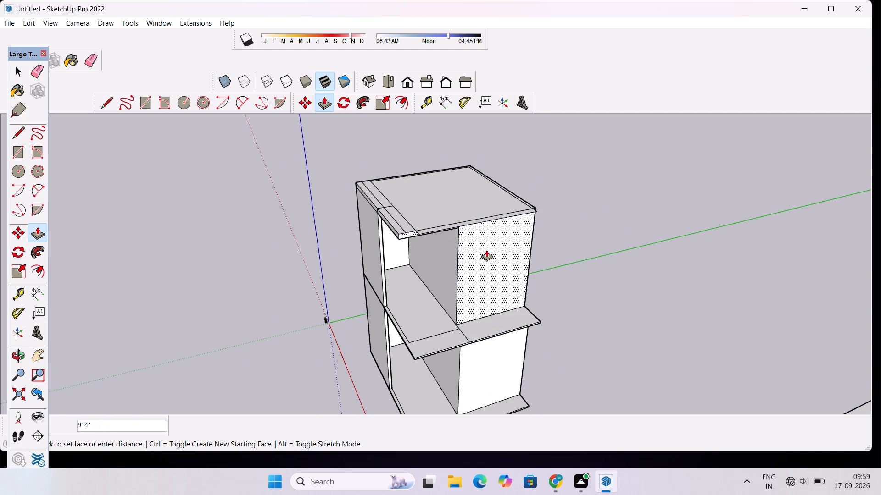
scroll(486, 250, "down", 5)
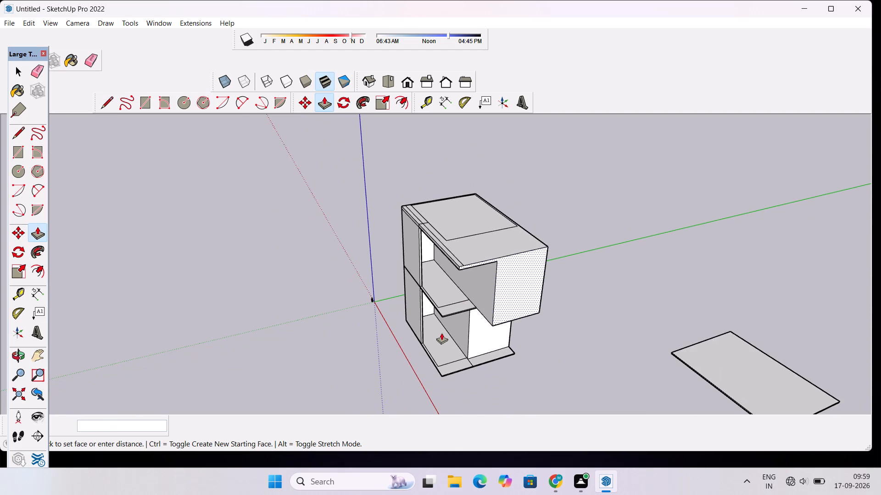
scroll(441, 333, "up", 10)
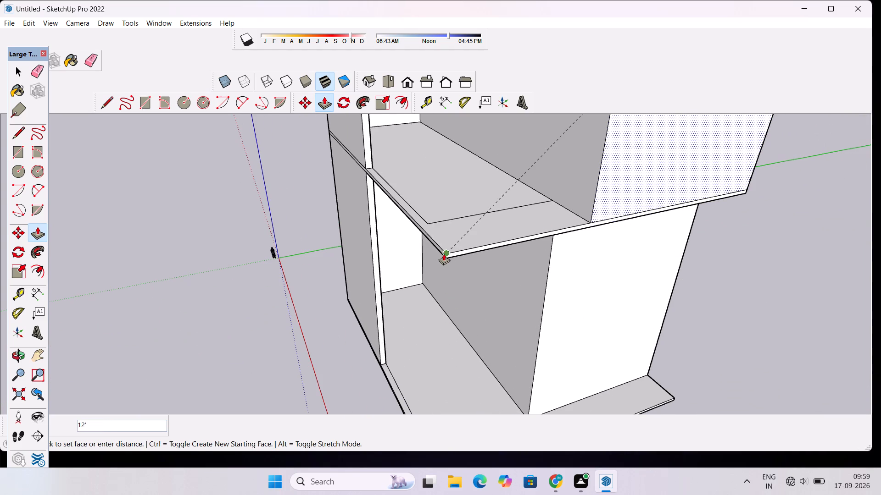
left_click(444, 253)
Push/Pull the lower block's side wall outward 12' to the extended base slab's outer corner.
scroll(411, 251, "down", 10)
scroll(411, 251, "up", 1)
scroll(411, 253, "down", 1)
left_click(462, 280)
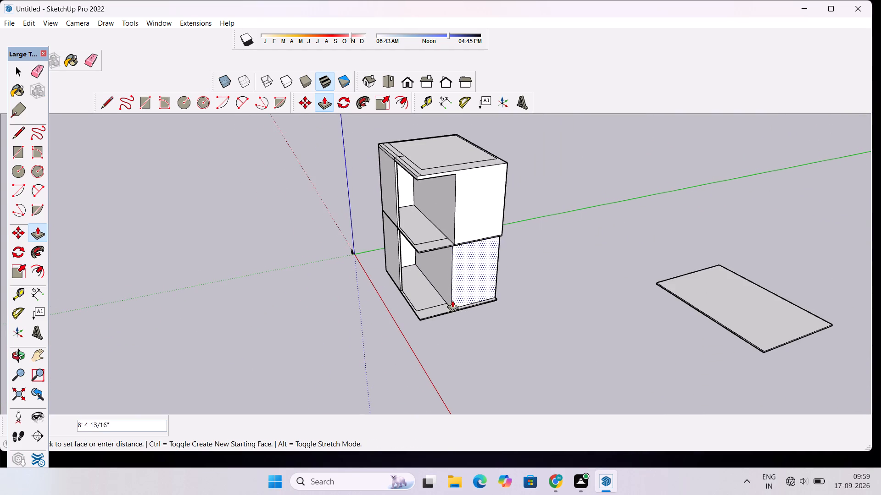
scroll(427, 328, "up", 17)
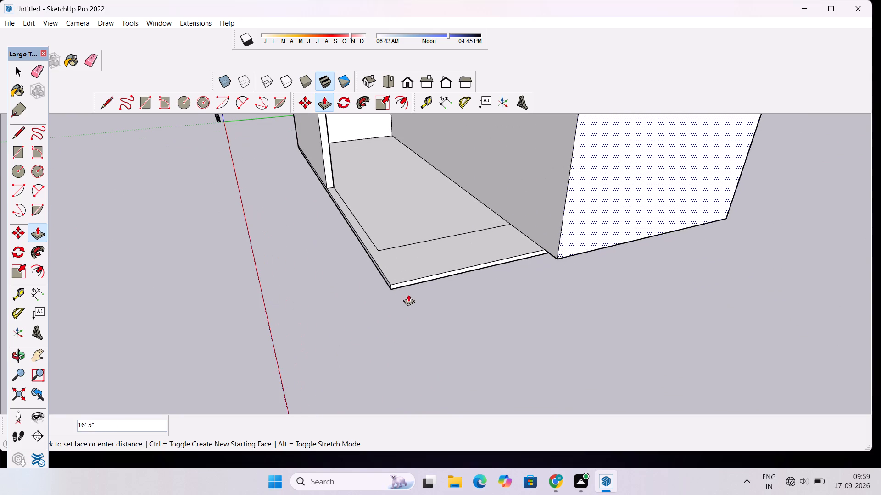
left_click(392, 286)
scroll(424, 323, "down", 12)
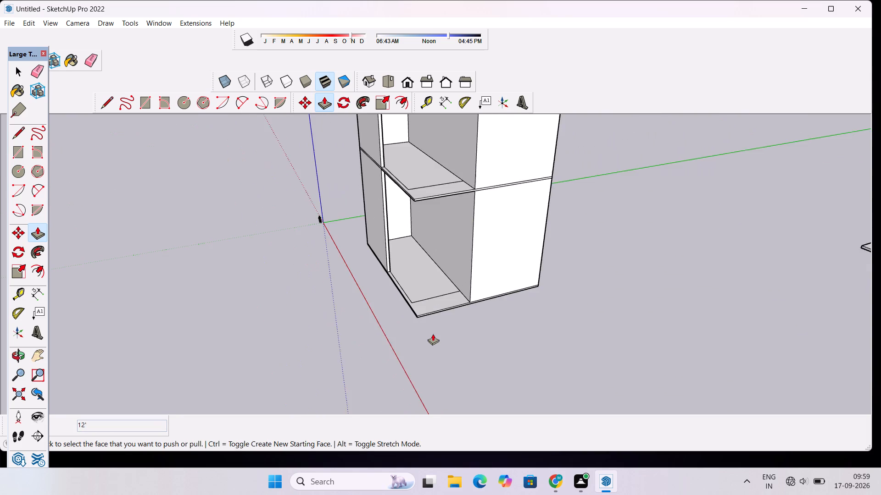
Move the inner border line on the middle floor slab outward to leave a narrow margin along its extended side edge.
scroll(433, 334, "down", 6)
key("o")
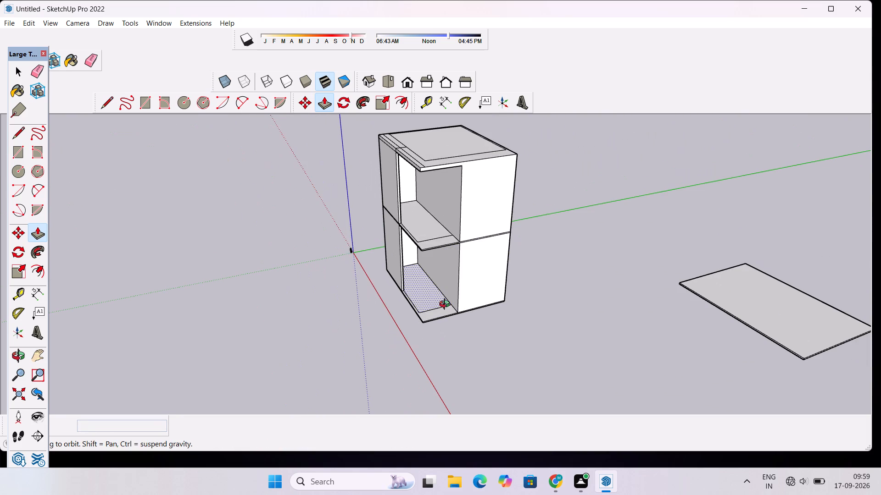
left_click_drag(446, 305, 493, 280)
scroll(440, 243, "up", 9)
scroll(445, 230, "down", 5)
left_click_drag(446, 230, 465, 325)
scroll(455, 280, "up", 9)
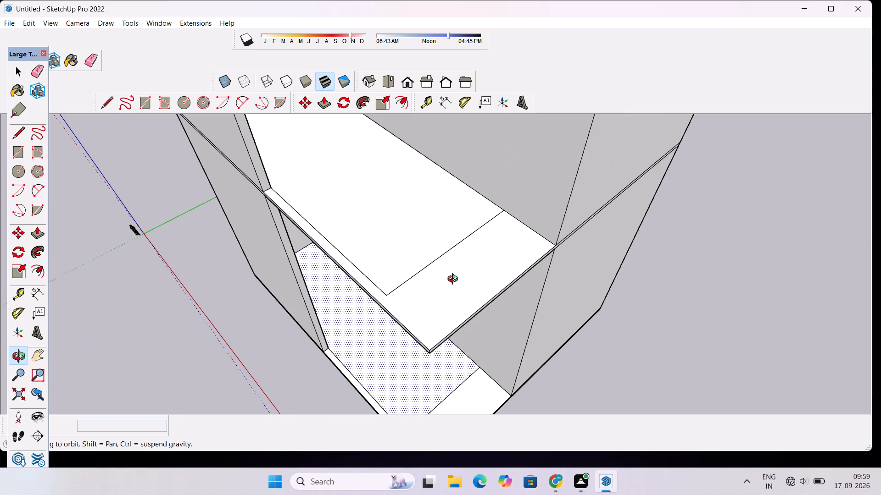
left_click_drag(452, 279, 424, 262, "shift")
scroll(401, 255, "up", 4, "shift")
left_click_drag(423, 259, 382, 264, "shift")
scroll(372, 258, "down", 1)
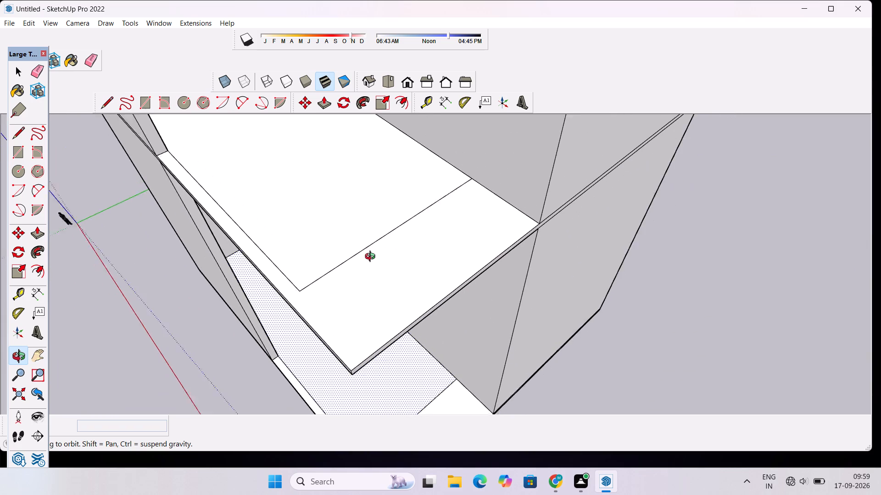
scroll(372, 258, "down", 2)
key("m")
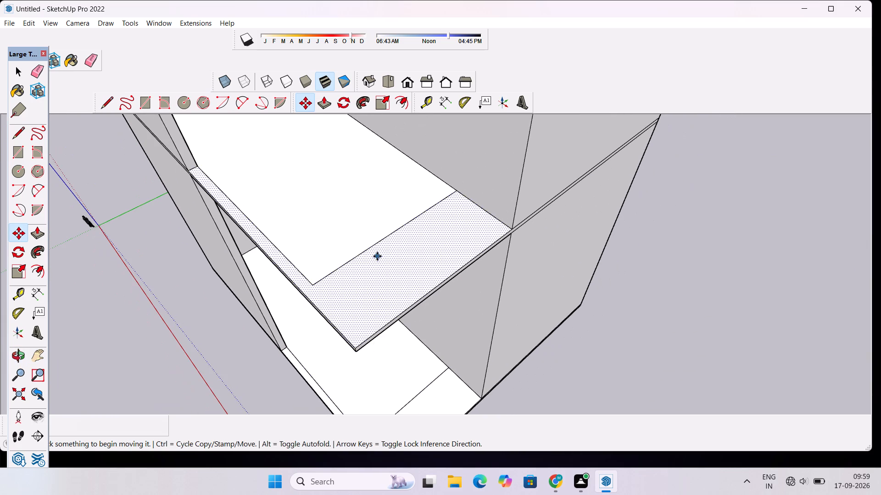
left_click(381, 241)
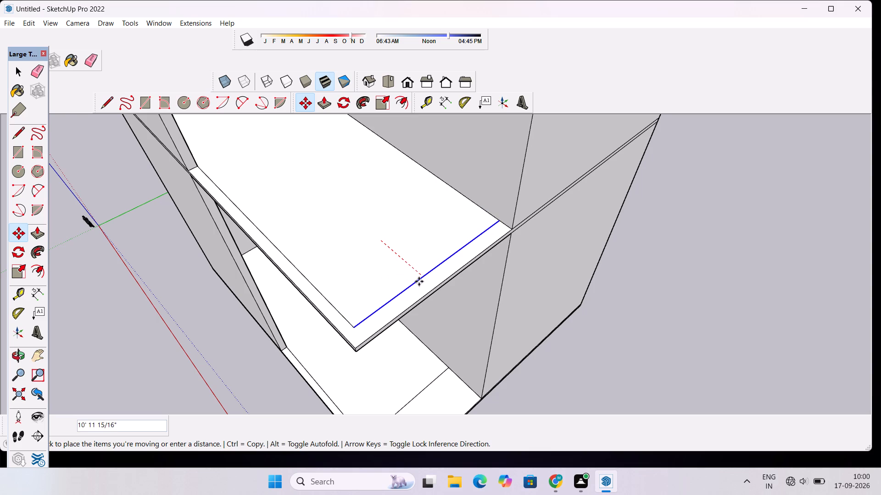
left_click(421, 284)
Move the inner border line on the base slab outward to leave a narrow margin along its extended side edge.
scroll(413, 220, "down", 9)
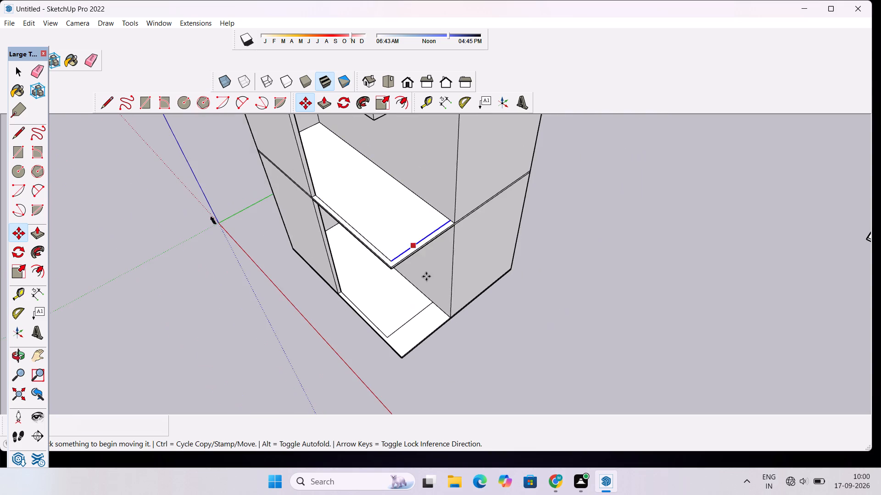
scroll(438, 338, "up", 10)
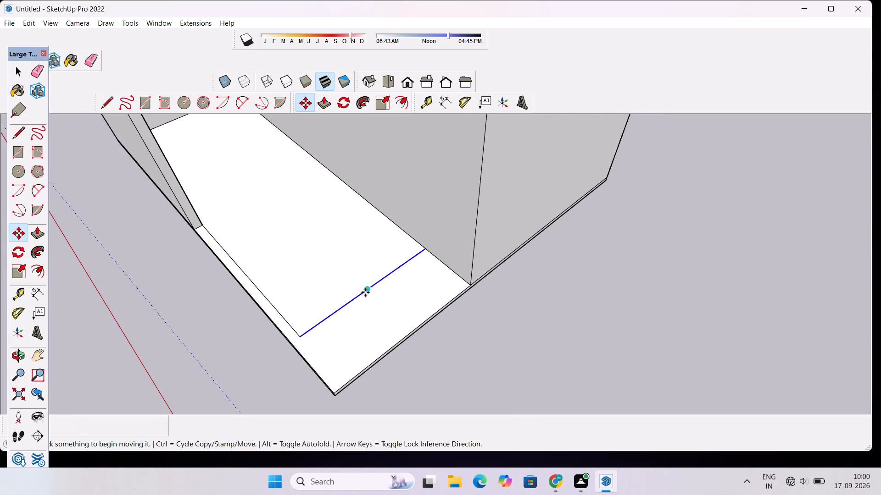
left_click(368, 290)
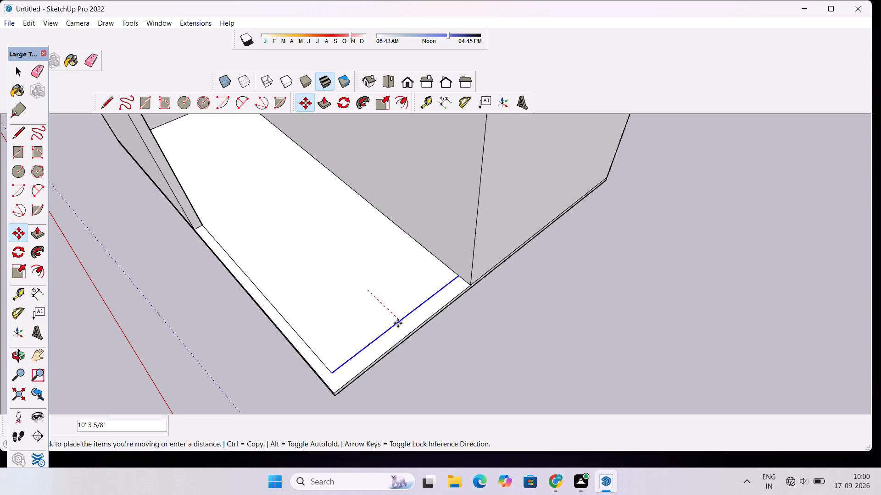
left_click(401, 326)
Move the roof's inner border line about 11' 4" outward, close to the extended side edge.
scroll(378, 273, "down", 9)
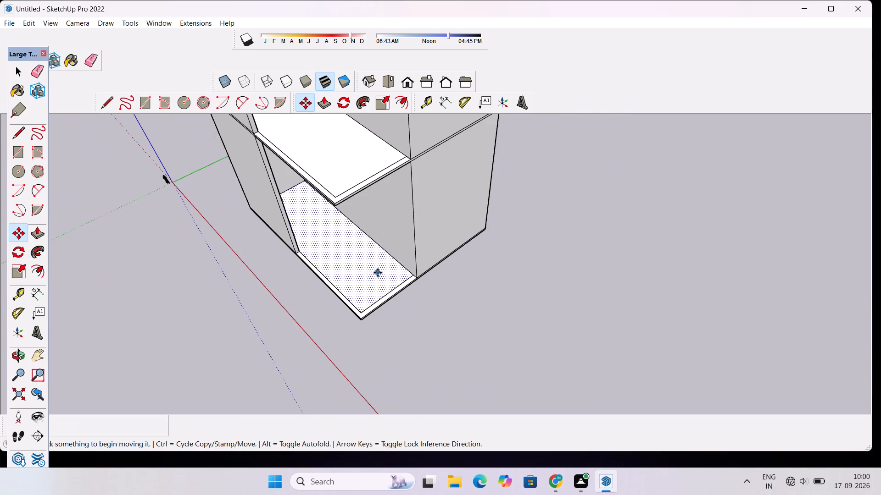
scroll(378, 273, "up", 3)
key("o")
left_click_drag(323, 308, 366, 270)
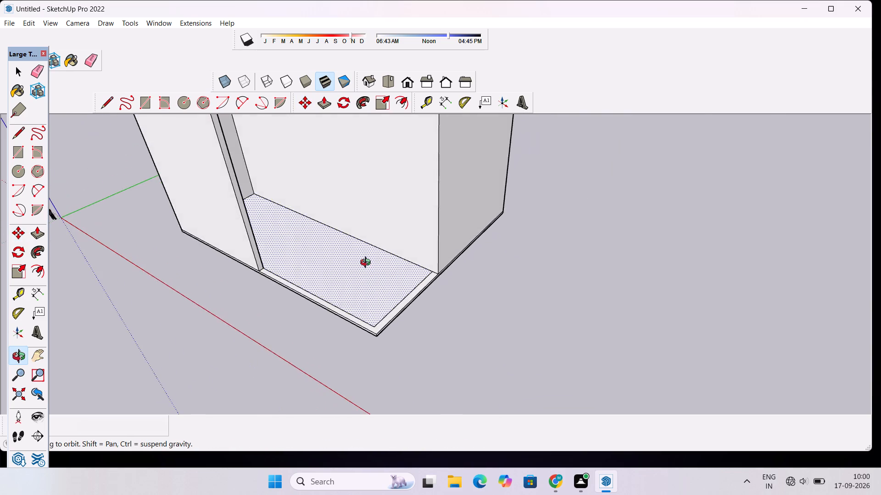
scroll(368, 264, "down", 6)
left_click_drag(357, 282, 395, 346, "shift")
scroll(387, 316, "down", 4)
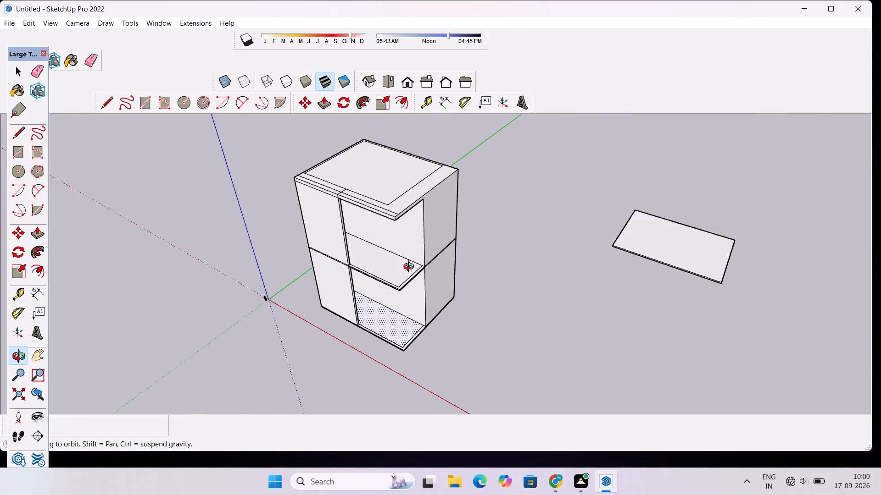
left_click_drag(411, 268, 431, 296, "shift")
scroll(413, 299, "up", 4)
left_click_drag(390, 299, 446, 323)
scroll(436, 304, "down", 4)
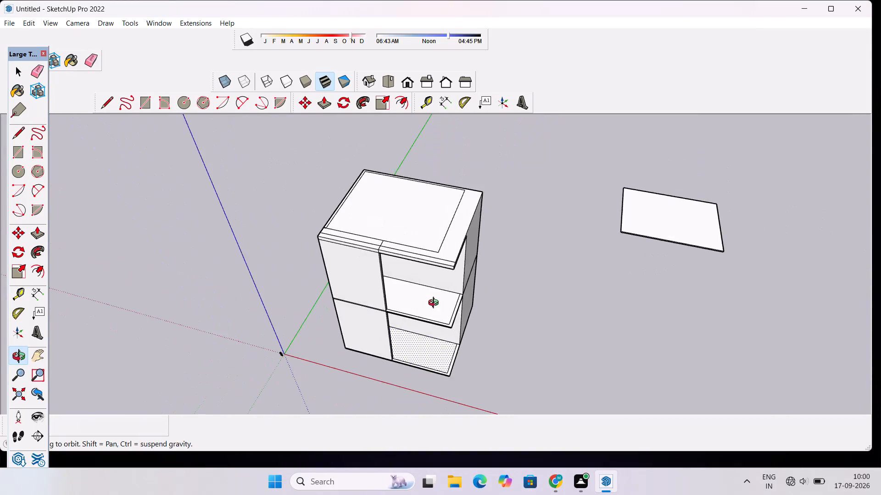
left_click_drag(412, 303, 470, 336)
scroll(452, 242, "up", 9)
left_click_drag(466, 231, 423, 244, "shift")
scroll(411, 248, "up", 1)
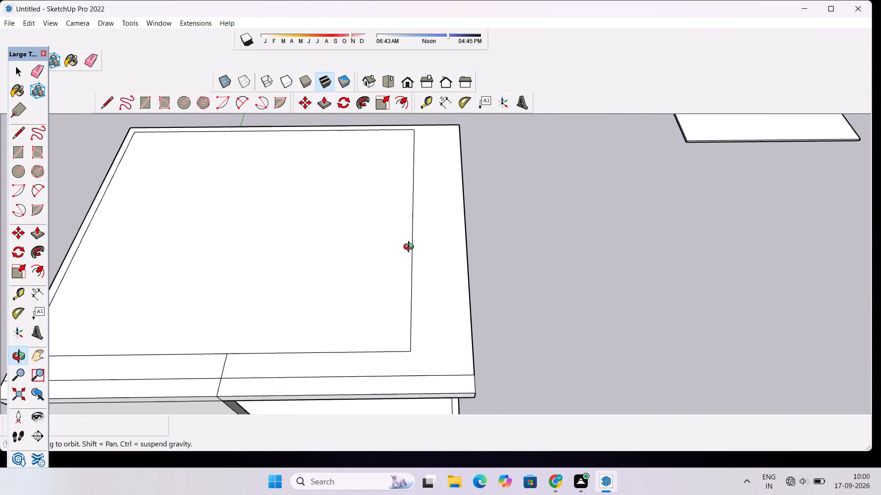
scroll(411, 248, "up", 1)
key("m")
left_click(414, 222)
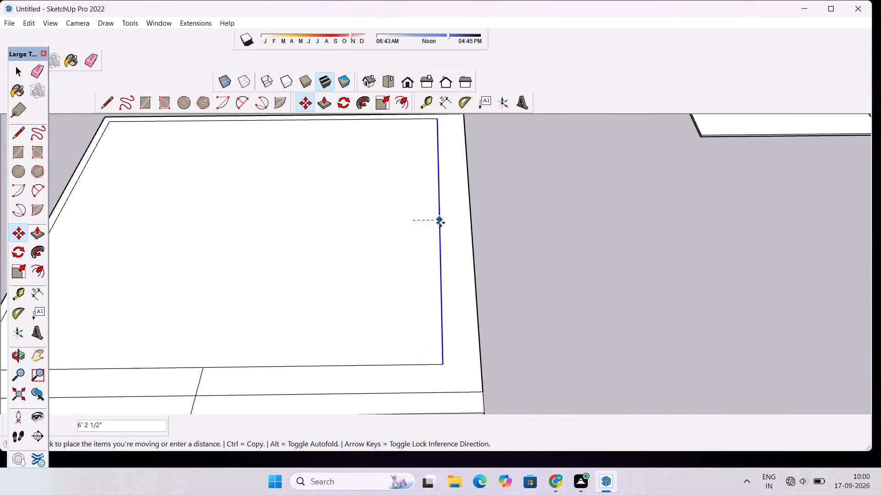
scroll(444, 224, "down", 3)
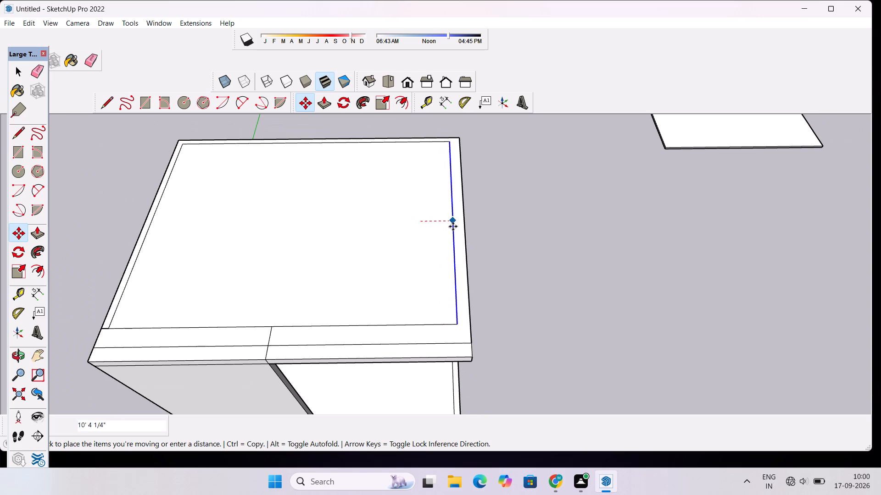
left_click(456, 227)
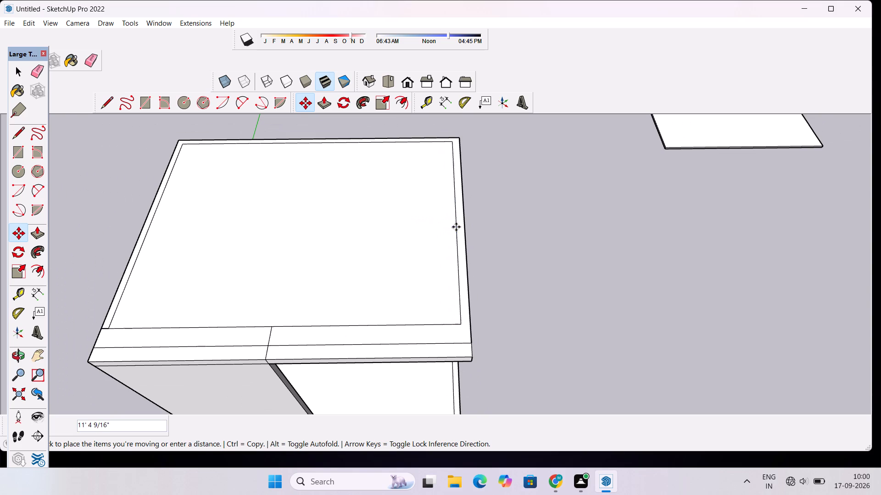
key("space")
Examine the extended building's front, side, roof and open balcony bays from several angles.
scroll(353, 273, "down", 3)
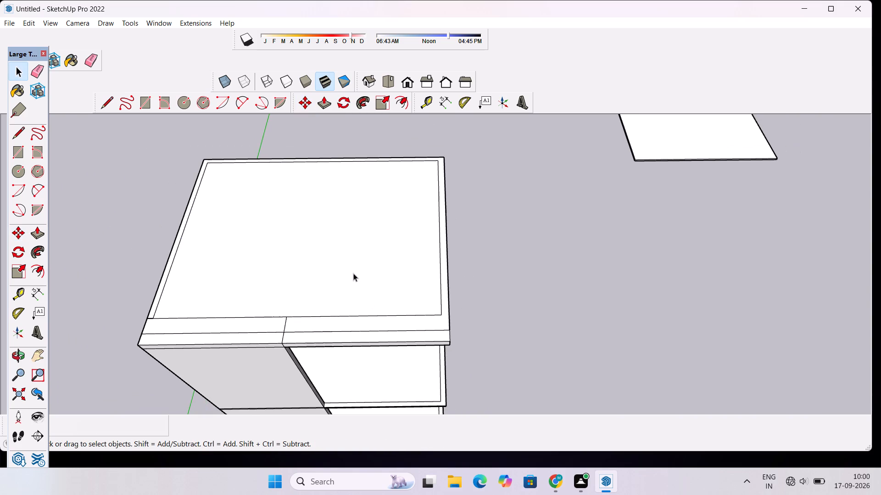
key("o")
left_click_drag(407, 342, 295, 329)
scroll(284, 295, "up", 5)
left_click_drag(336, 352, 307, 267)
scroll(307, 266, "down", 5)
left_click_drag(307, 266, 350, 322, "shift")
scroll(350, 321, "down", 4)
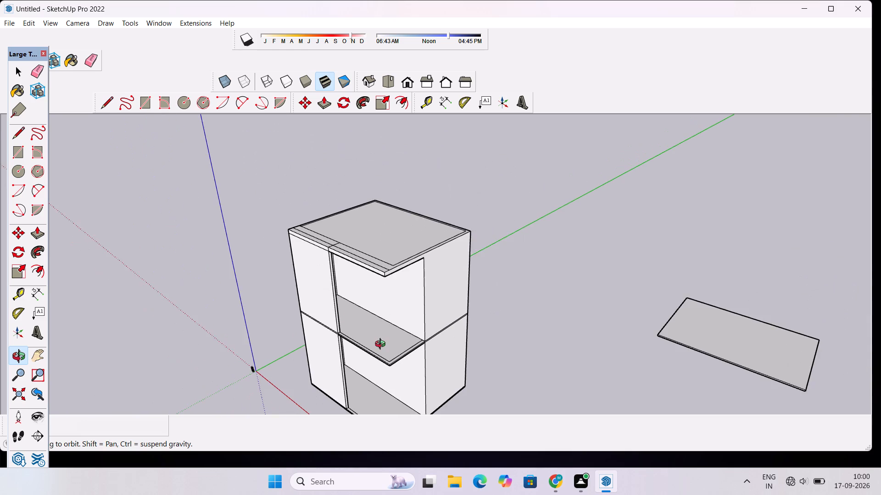
left_click_drag(382, 345, 331, 267)
scroll(321, 254, "up", 8)
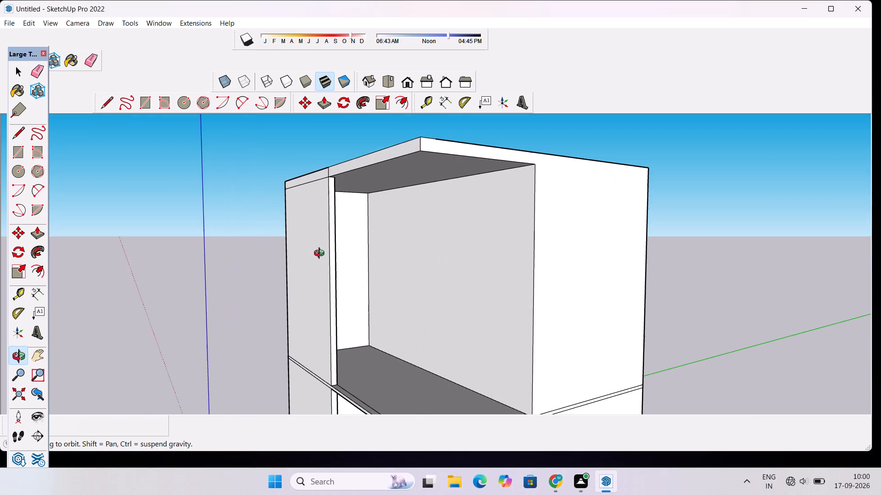
scroll(312, 243, "down", 9)
left_click_drag(333, 272, 340, 282)
scroll(340, 282, "down", 12)
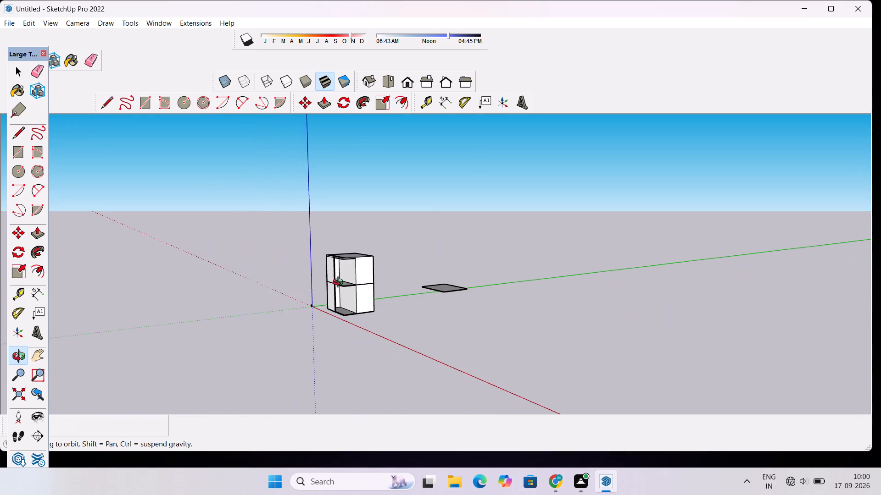
left_click_drag(349, 315, 360, 378)
scroll(338, 308, "up", 10)
left_click_drag(338, 308, 361, 351)
scroll(340, 320, "up", 5)
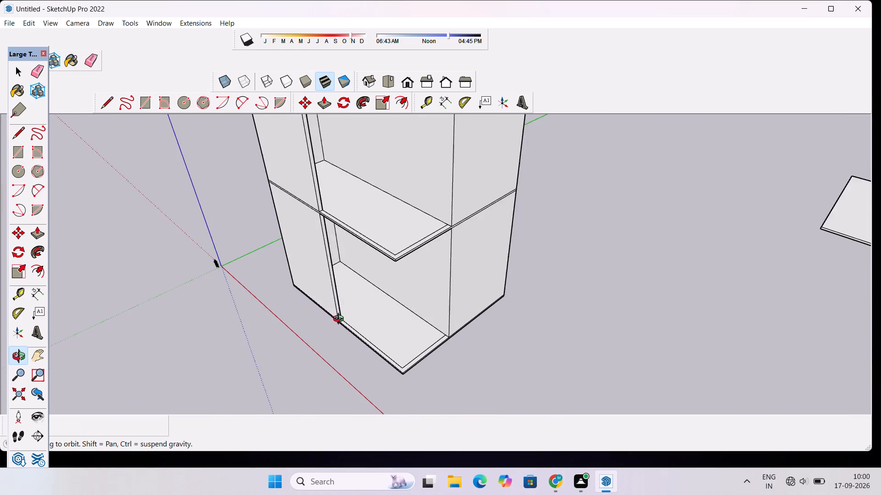
left_click_drag(340, 320, 495, 246)
scroll(500, 243, "down", 4)
left_click_drag(485, 254, 446, 339, "shift")
scroll(379, 332, "up", 4)
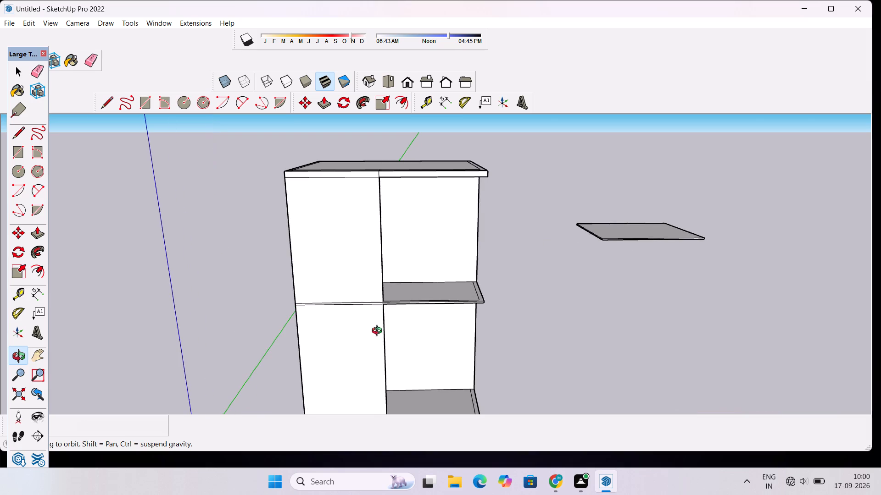
left_click_drag(385, 320, 370, 334, "shift")
scroll(369, 334, "down", 4)
left_click_drag(418, 324, 320, 330)
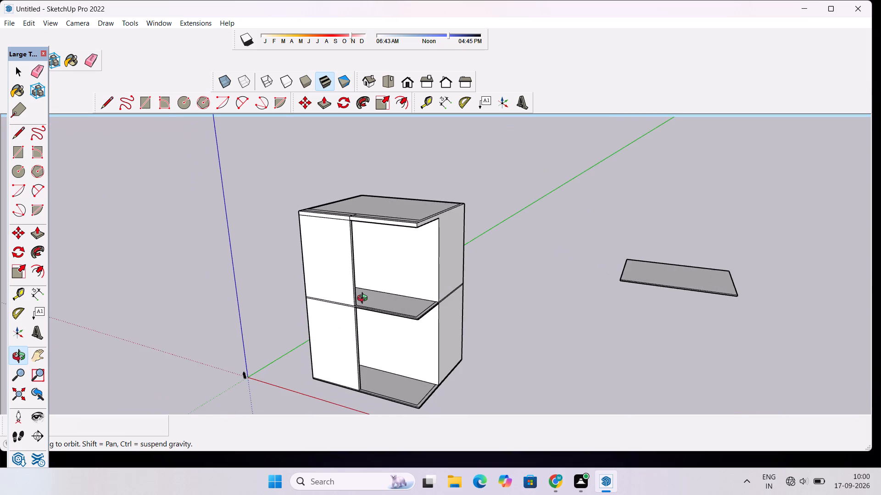
Push/Pull the narrow end face of the upper block's front wall 7' toward the open balcony bay.
scroll(364, 299, "up", 10)
left_click_drag(401, 309, 341, 333)
scroll(341, 333, "down", 4)
left_click_drag(340, 333, 328, 332)
key("p")
scroll(323, 305, "up", 8)
left_click(325, 297)
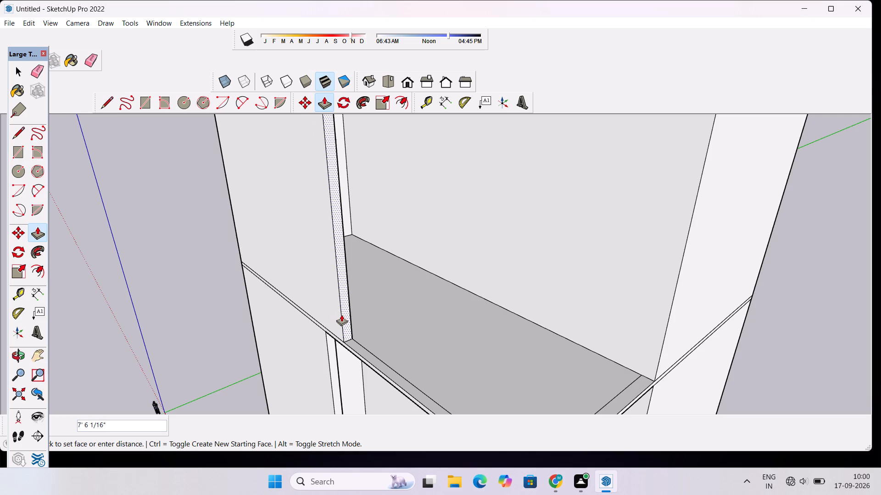
type("7'")
key("Return")
scroll(341, 314, "down", 10)
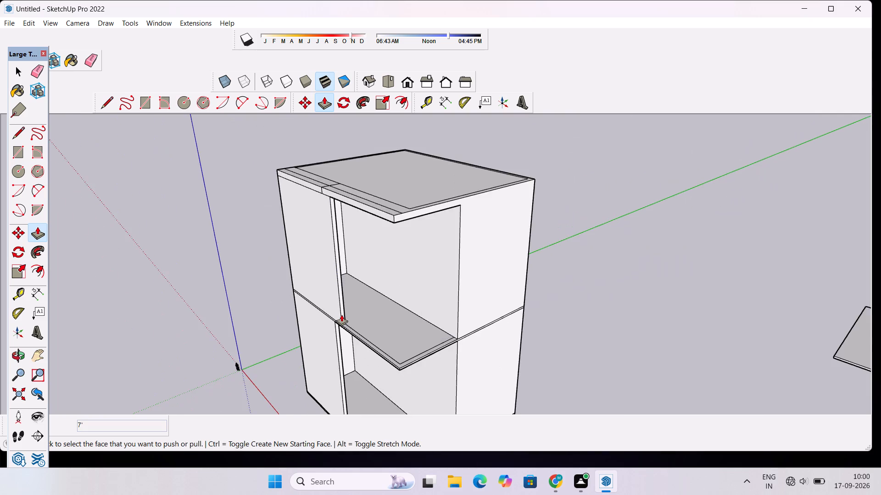
Push/Pull the narrow end face of the lower block's front wall toward the open bay, flush with the upper front wall's edge.
scroll(347, 312, "down", 3)
scroll(372, 367, "up", 9)
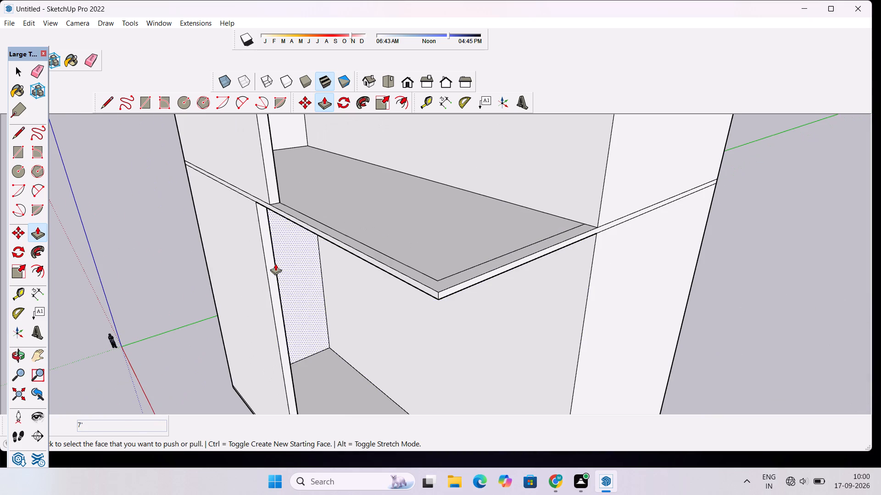
left_click(262, 213)
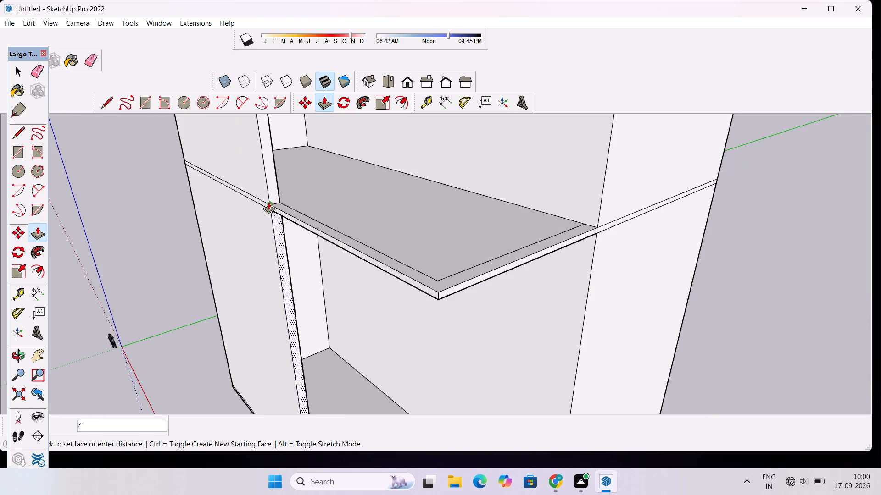
left_click(268, 201)
Examine the widened front walls and the balcony slabs from the front and from above.
scroll(333, 194, "down", 11)
key("o")
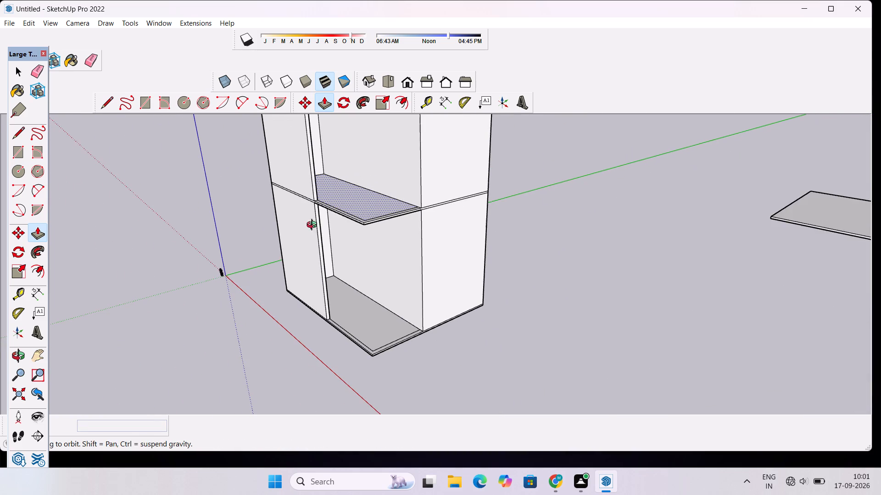
left_click_drag(313, 234, 449, 170)
scroll(447, 171, "down", 5)
left_click_drag(416, 186, 439, 360)
scroll(398, 282, "up", 2)
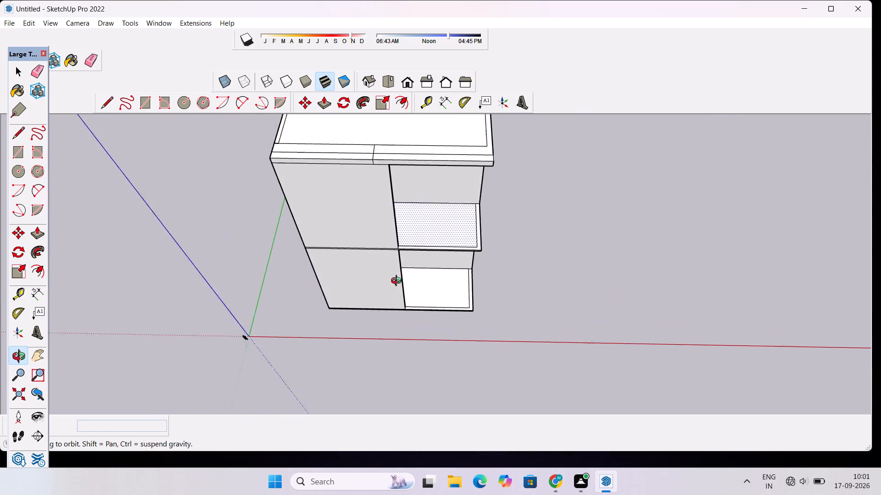
scroll(398, 282, "up", 2)
left_click_drag(419, 255, 388, 256, "shift")
key("space")
left_click(458, 231)
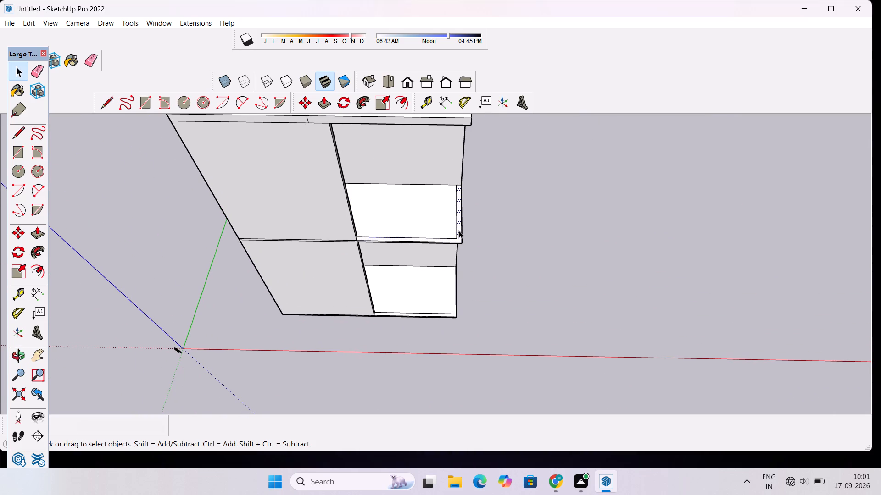
left_click(486, 225)
key("o")
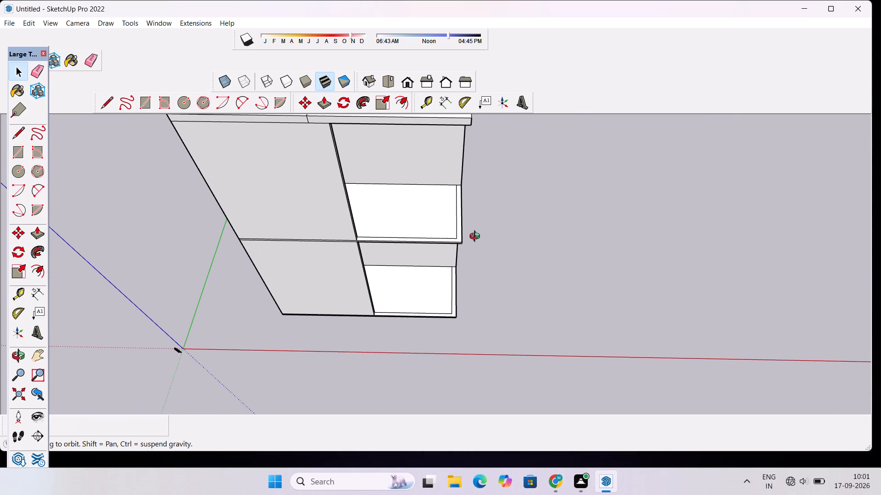
left_click_drag(431, 302, 430, 214)
scroll(430, 213, "down", 4)
left_click_drag(427, 214, 439, 304, "shift")
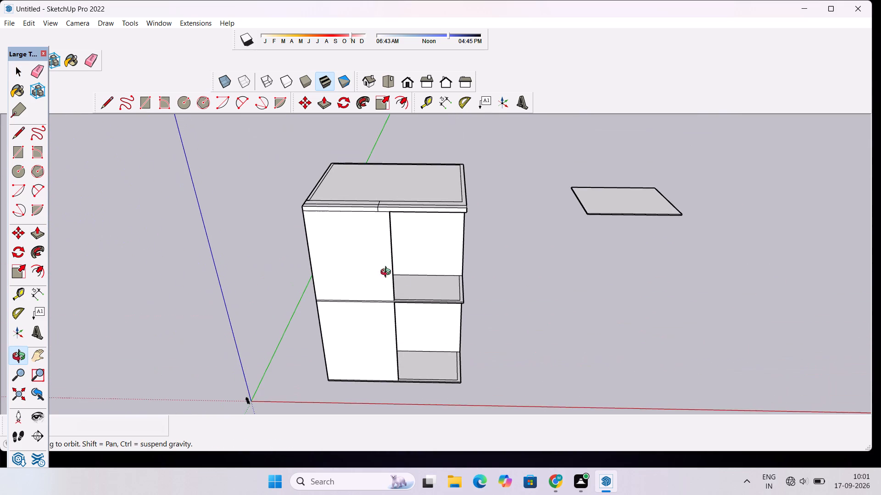
Erase the leftover horizontal line below the roof and the vertical dividing line on the upper block's closed side wall.
scroll(369, 214, "up", 9)
left_click_drag(376, 210, 438, 132)
left_click_drag(438, 145, 558, 195)
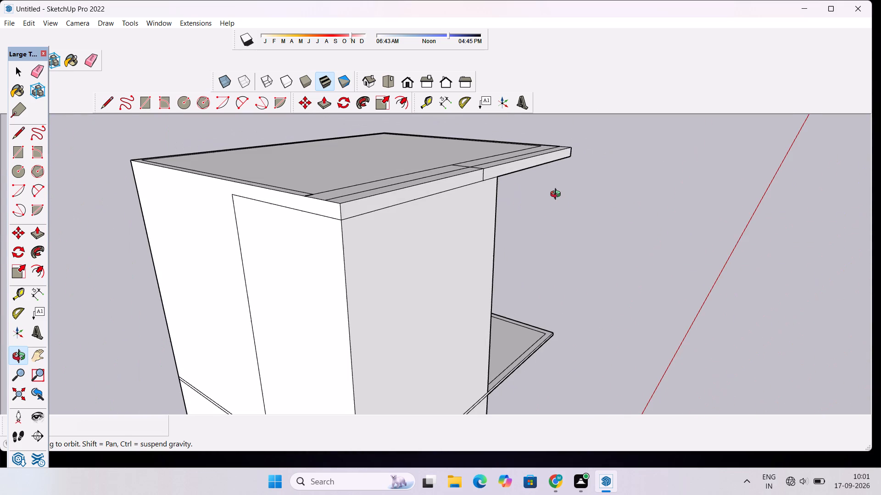
left_click_drag(558, 195, 558, 195)
key("e")
left_click(278, 205)
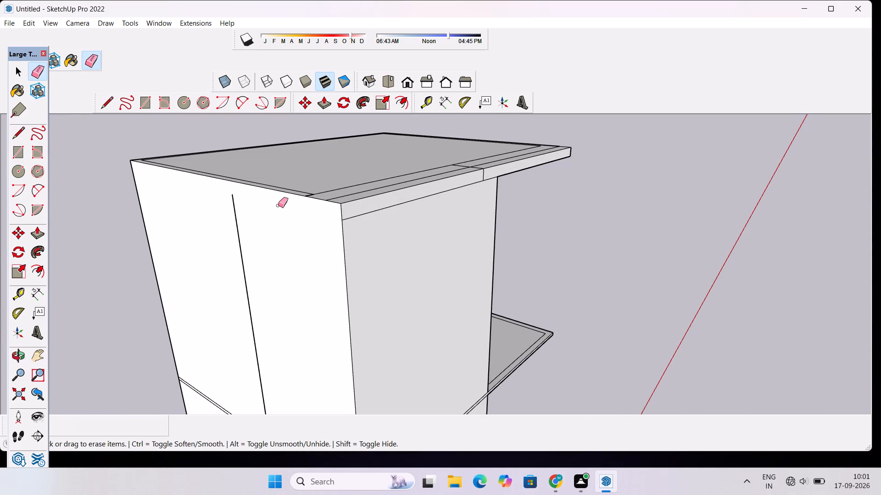
left_click_drag(246, 206, 235, 227)
scroll(269, 147, "down", 9)
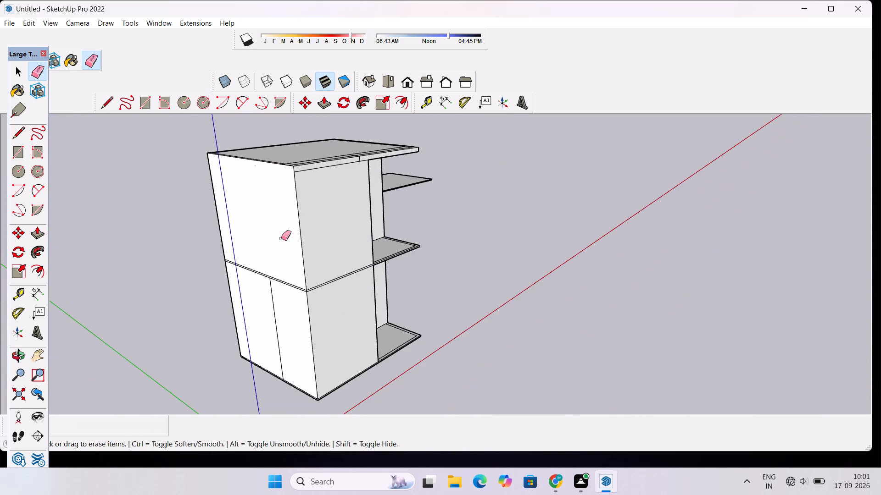
Erase the vertical dividing line on the lower block's closed side wall.
scroll(281, 238, "up", 5)
left_click_drag(268, 299, 261, 321)
scroll(213, 247, "down", 10)
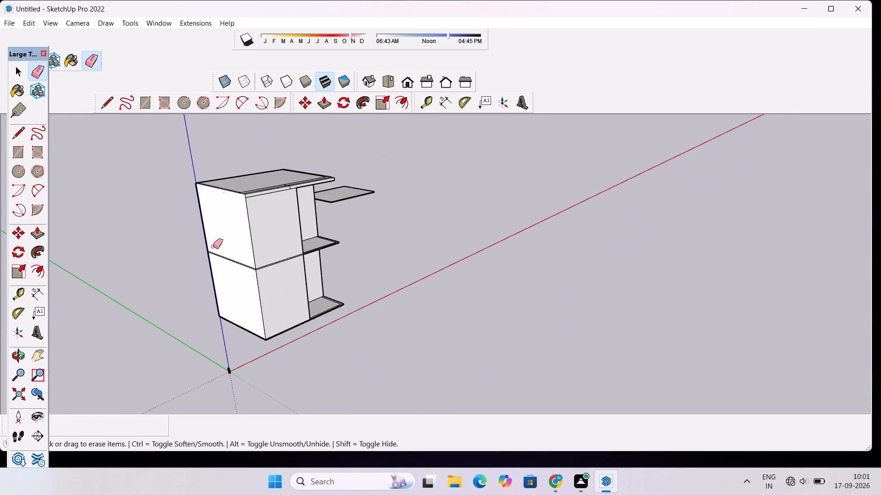
Examine the roof's top edges, its front overhang and the balcony bay from the side, above and front.
key("o")
left_click_drag(403, 197, 262, 233)
scroll(309, 151, "up", 10)
left_click_drag(345, 186, 566, 186)
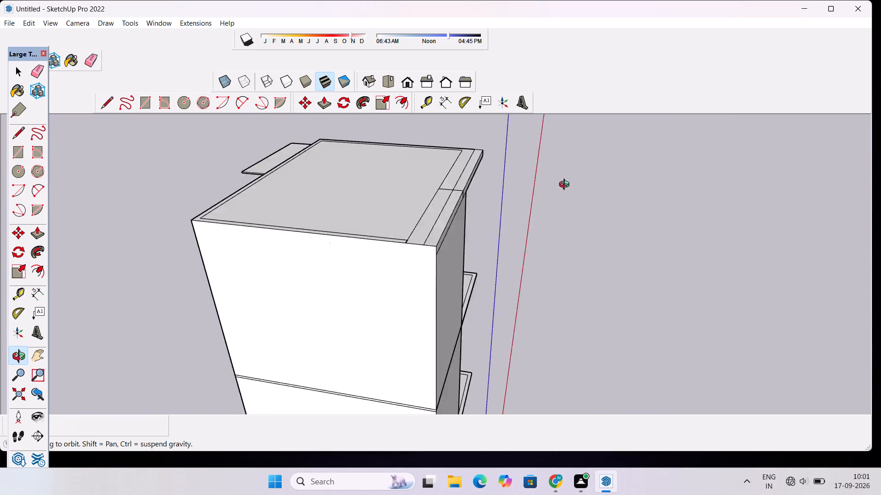
left_click_drag(566, 186, 396, 190)
left_click_drag(396, 206, 371, 228)
scroll(412, 187, "up", 5)
scroll(413, 177, "down", 4)
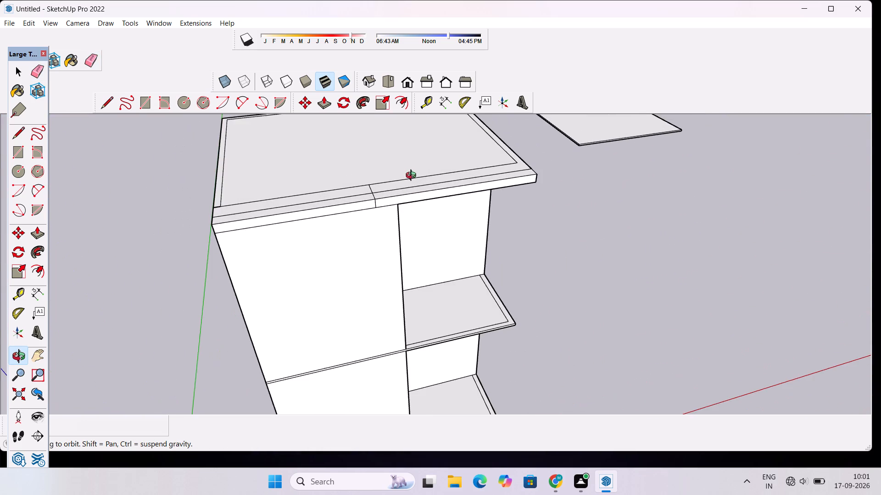
left_click_drag(414, 174, 413, 203)
scroll(412, 198, "down", 7)
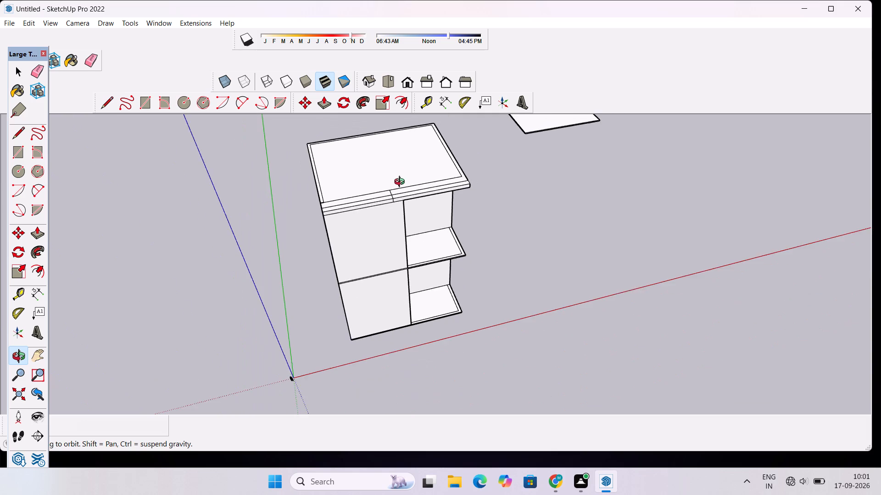
left_click_drag(401, 185, 401, 228)
scroll(406, 215, "up", 4)
left_click_drag(481, 202, 416, 229, "shift")
scroll(416, 229, "down", 4)
left_click_drag(449, 240, 378, 268)
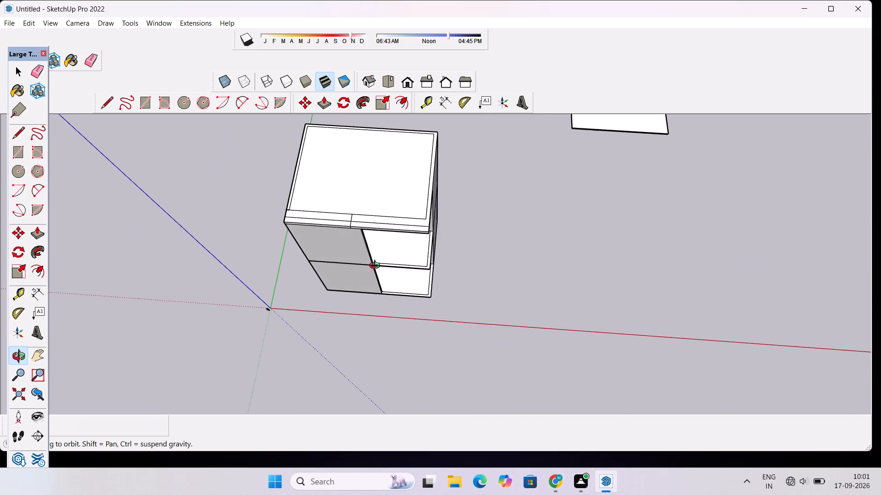
scroll(413, 201, "up", 9)
scroll(449, 236, "up", 4)
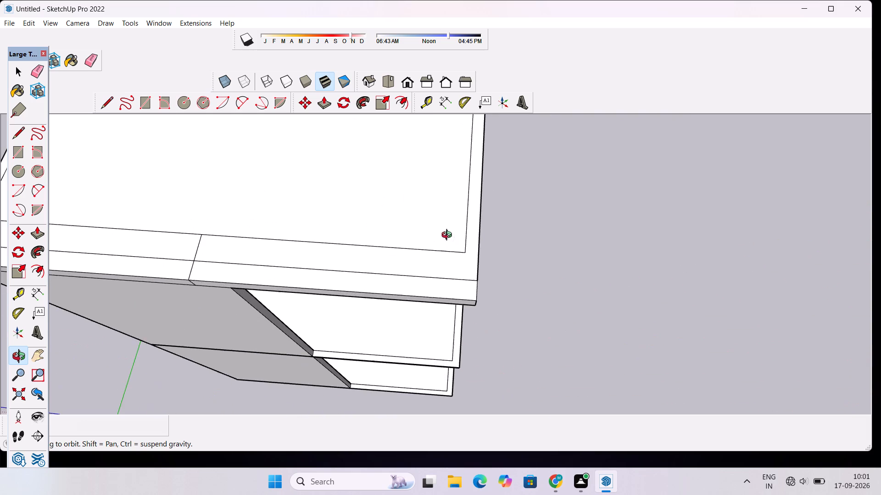
left_click_drag(484, 245, 366, 169)
left_click_drag(446, 204, 562, 202)
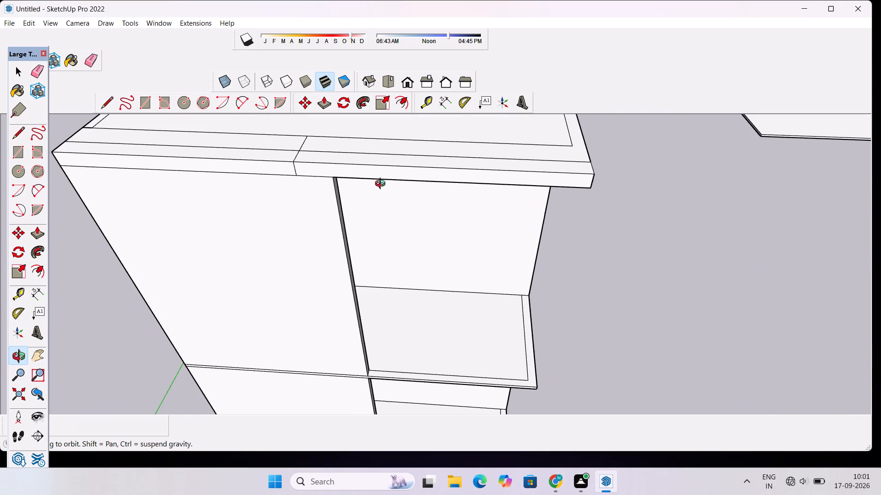
Draw a 3' line up the roof's front edge from the widened wall's top corner and continue it across the front top strip.
scroll(373, 184, "down", 4)
left_click_drag(397, 190, 407, 148)
scroll(337, 176, "up", 3)
left_click_drag(340, 172, 346, 208)
scroll(358, 195, "up", 7)
scroll(358, 195, "down", 4)
key("semicolon")
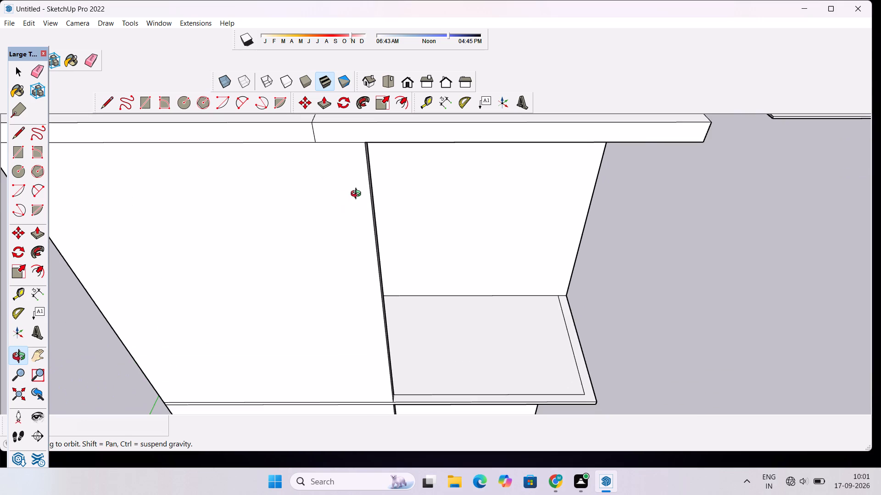
scroll(358, 195, "down", 7)
scroll(358, 165, "up", 8)
key("l")
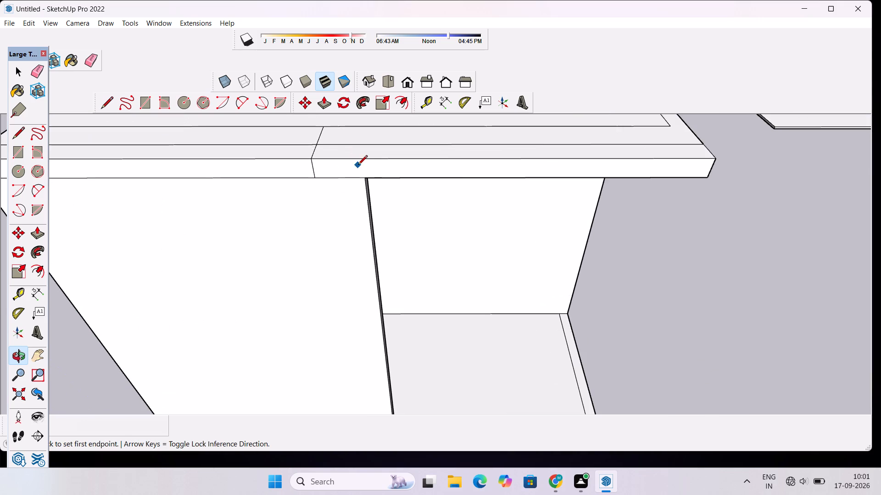
left_click(366, 176)
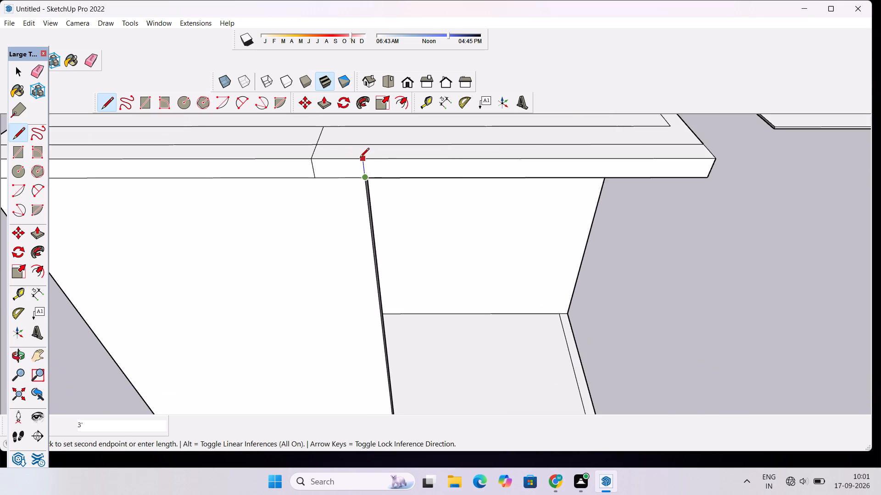
left_click(360, 158)
scroll(360, 158, "up", 4)
left_click(362, 159)
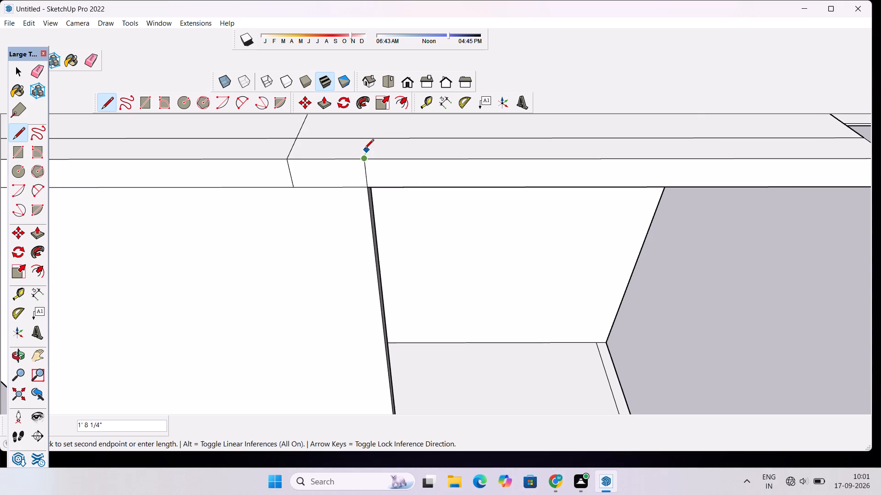
left_click(370, 140)
key("space")
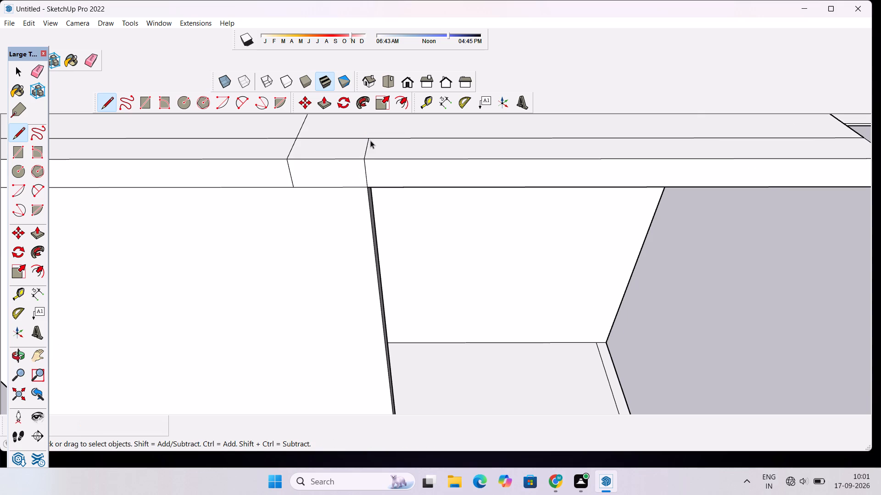
Erase the old vertical dividing line on the roof's front edge, beside the newly drawn line.
type("e")
scroll(310, 177, "down", 5)
left_click(297, 173)
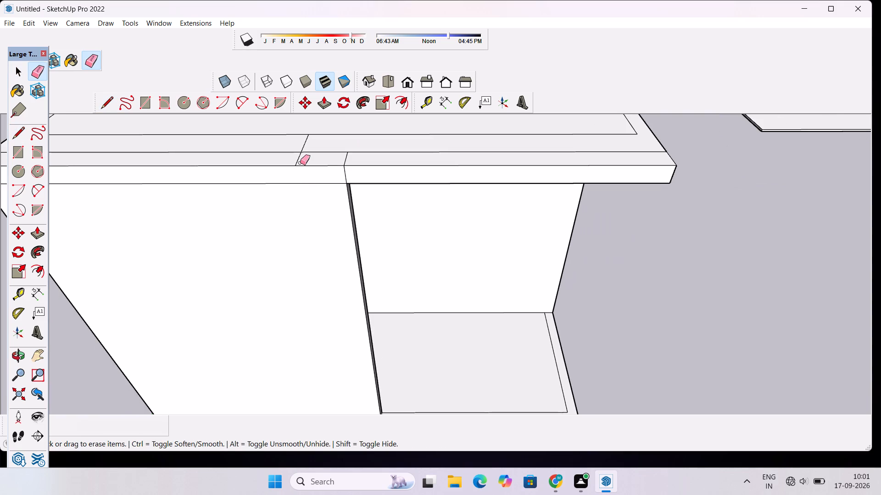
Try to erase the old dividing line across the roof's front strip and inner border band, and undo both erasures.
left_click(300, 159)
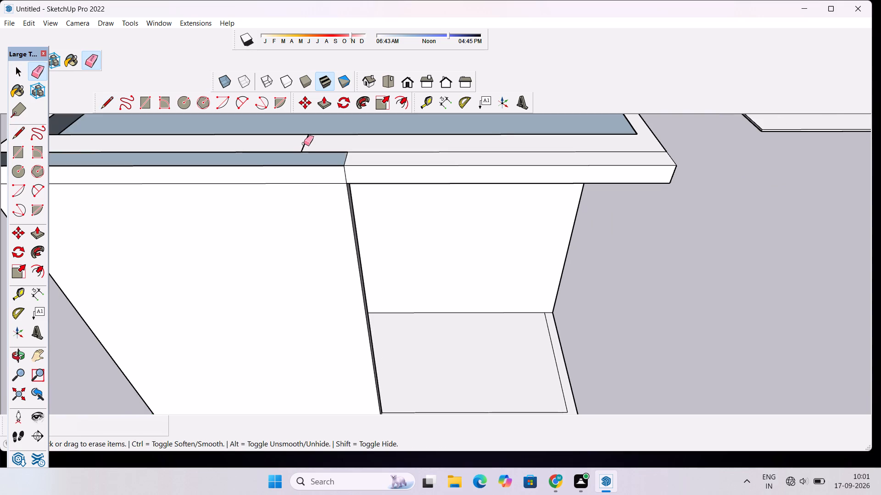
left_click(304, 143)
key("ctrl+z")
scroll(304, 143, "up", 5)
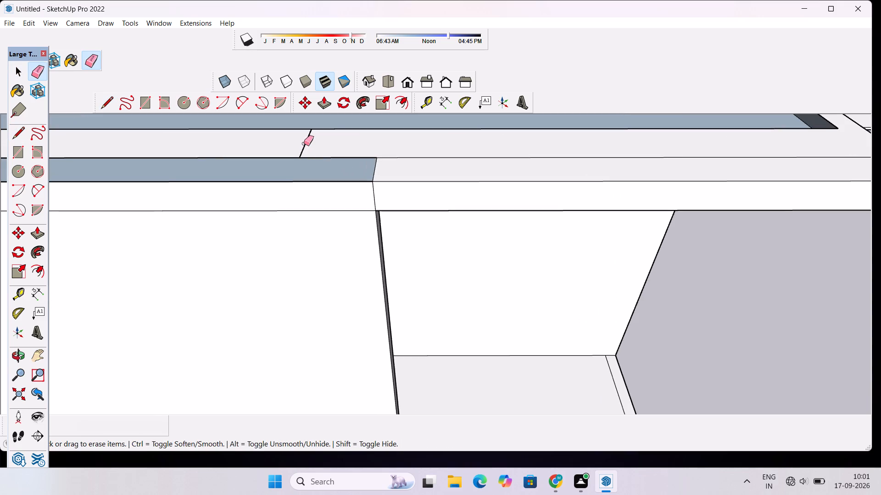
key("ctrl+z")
Erase only the old dividing line segment crossing the roof's inner border band.
scroll(302, 146, "up", 7)
left_click(301, 155)
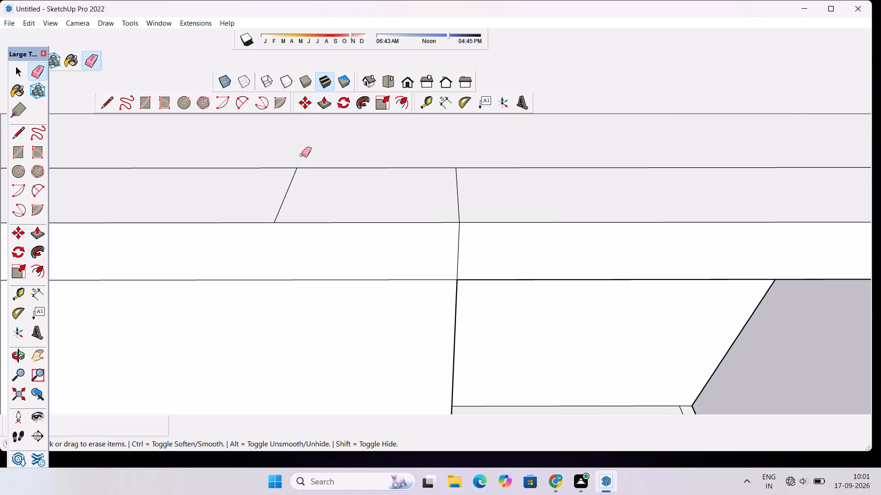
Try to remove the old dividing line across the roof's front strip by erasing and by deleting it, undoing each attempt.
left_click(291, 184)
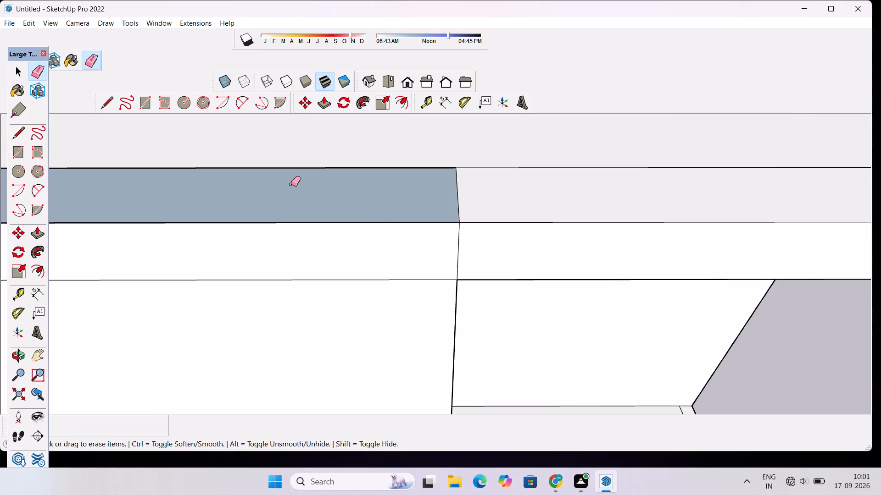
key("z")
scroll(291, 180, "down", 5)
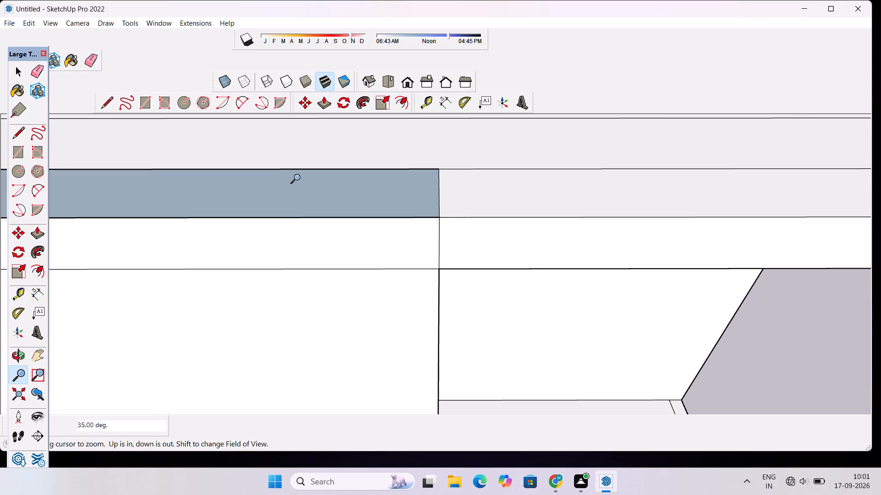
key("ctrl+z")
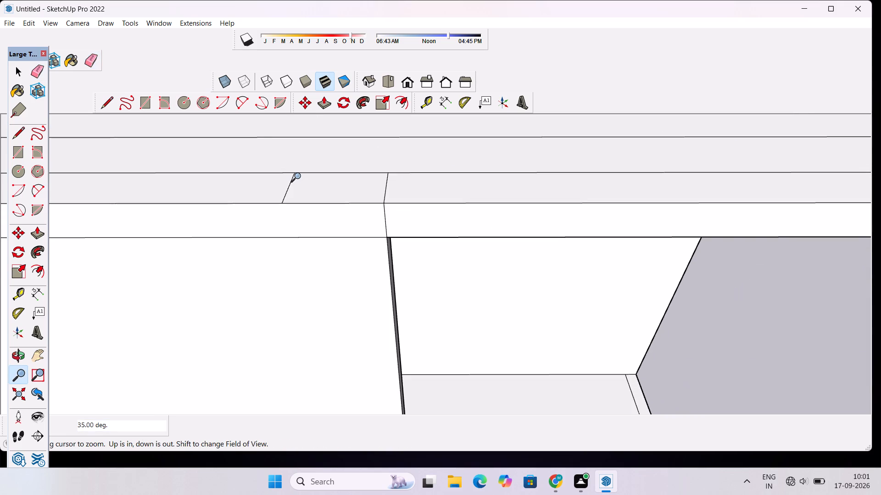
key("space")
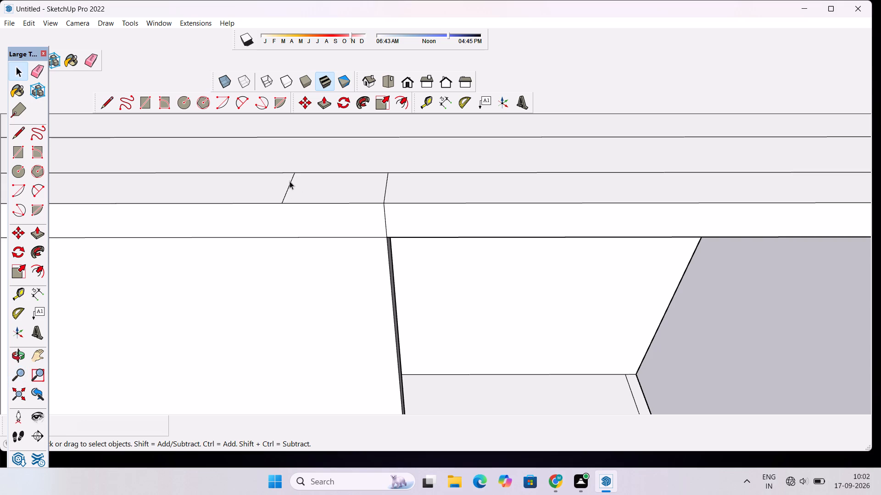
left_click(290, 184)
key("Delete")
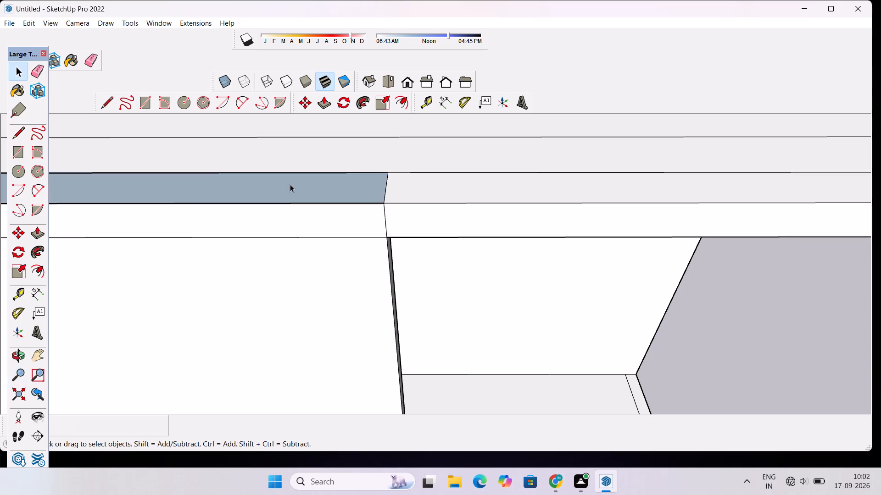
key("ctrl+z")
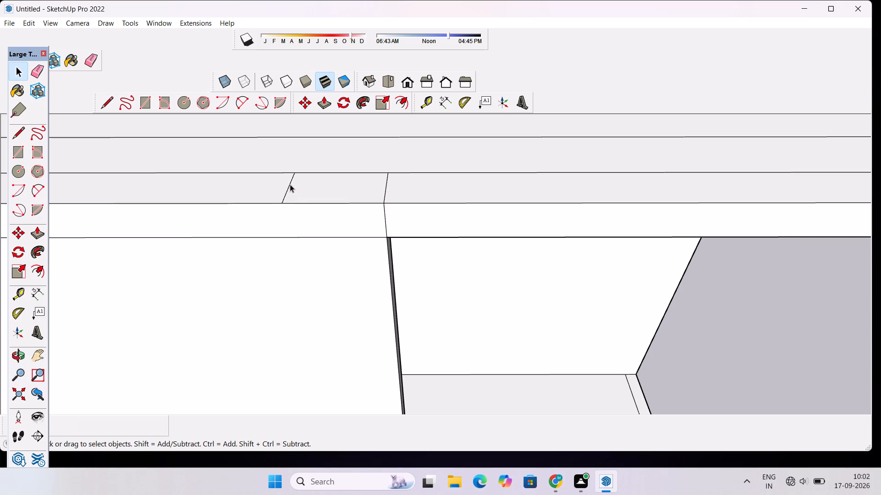
Erase the old dividing line across the roof's front top strip.
key("e")
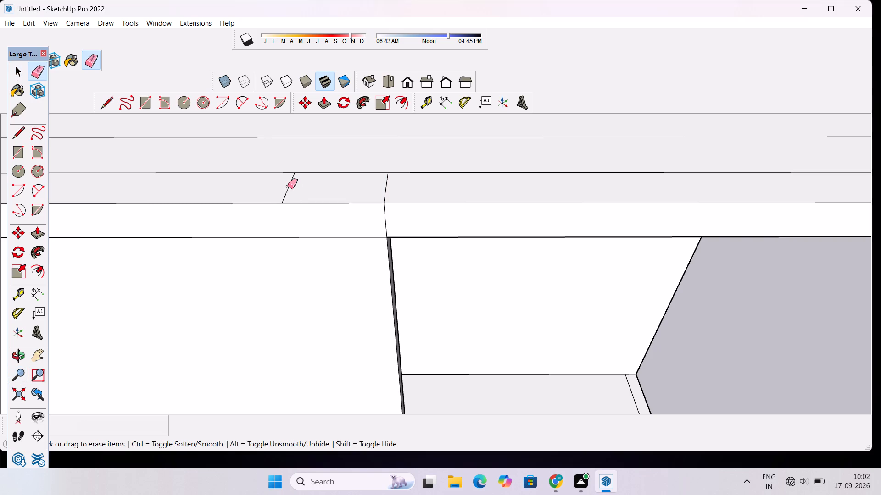
left_click(288, 187)
Draw a 54' by 4' rectangle over the opening in the roof's front strip, from the outer corner to the new dividing line.
scroll(381, 221, "down", 12)
scroll(151, 194, "up", 1)
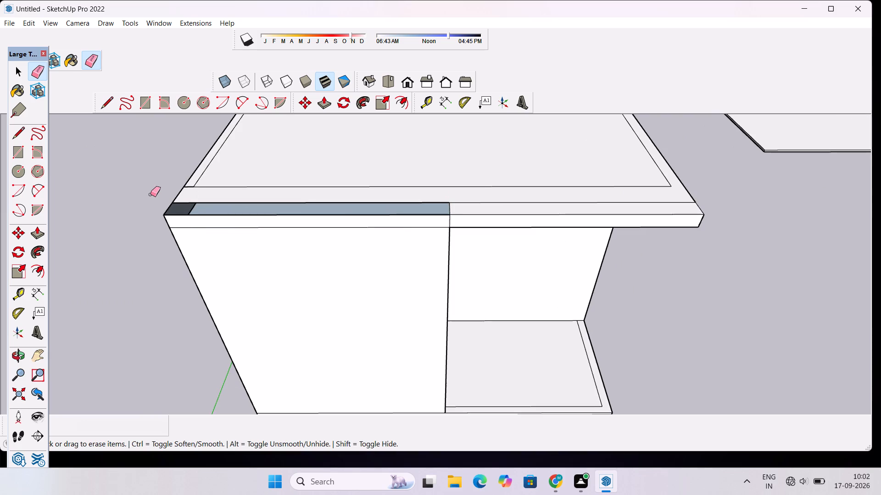
key("r")
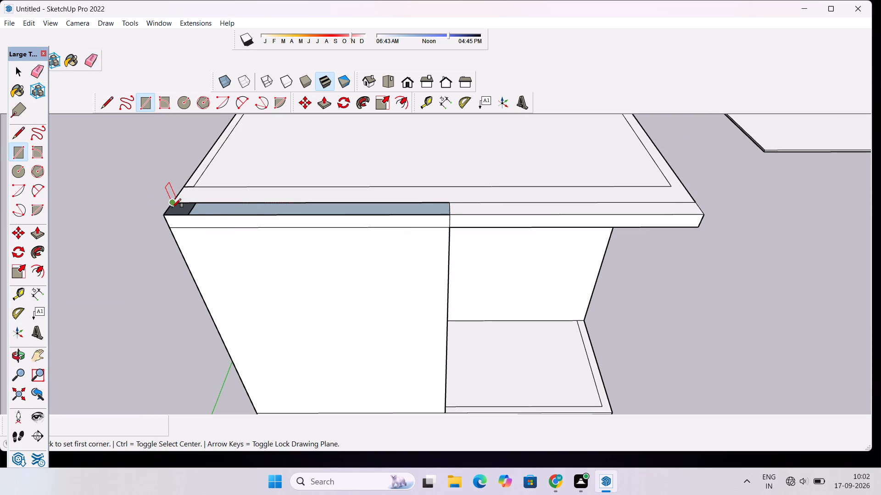
scroll(172, 208, "up", 4)
left_click(173, 202)
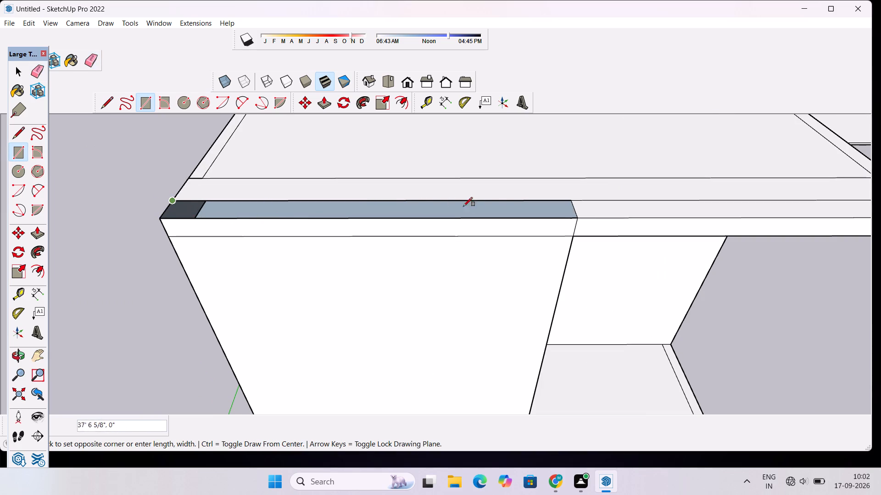
left_click(577, 216)
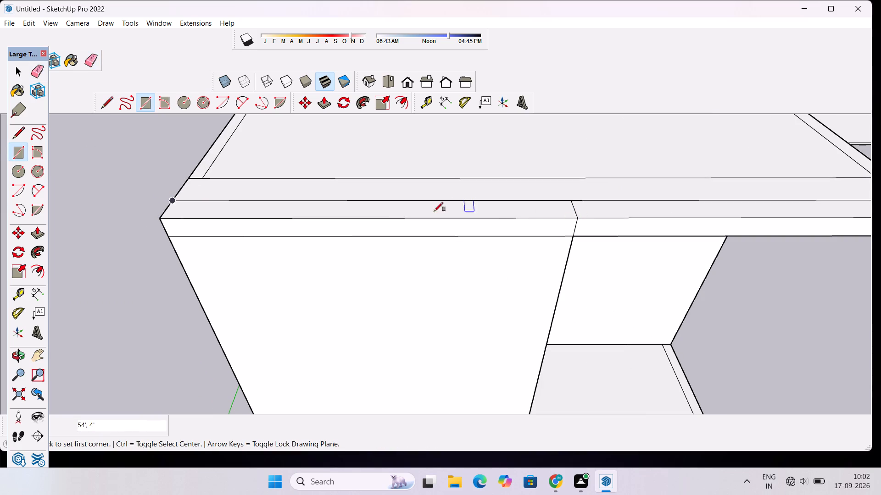
key("space")
Examine the whole building from the front, side and above, checking the roof's front edge and its alignment with the wall.
scroll(316, 216, "down", 9)
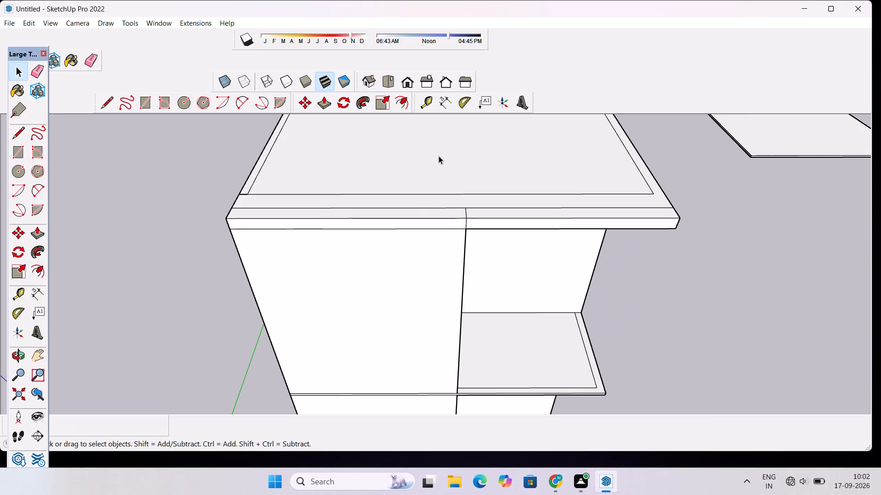
key("o")
left_click_drag(441, 285, 425, 199)
scroll(425, 199, "down", 10)
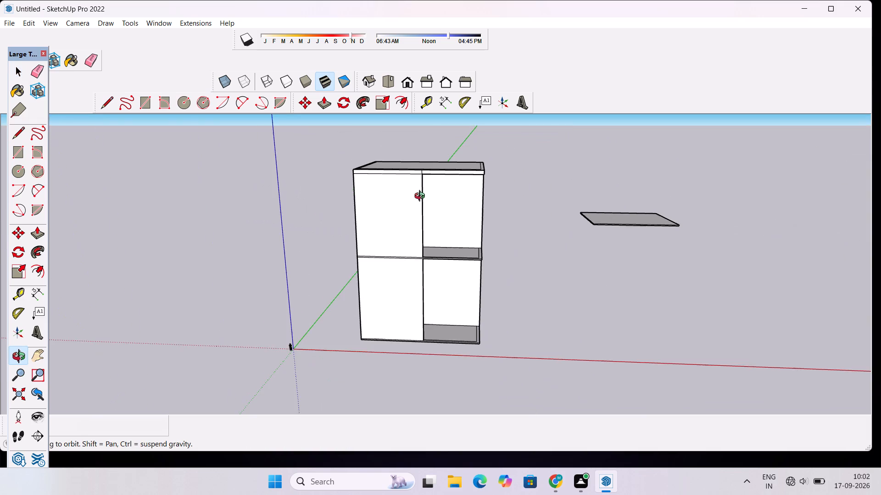
left_click_drag(482, 224, 552, 210)
scroll(497, 230, "down", 3)
left_click_drag(488, 229, 391, 227)
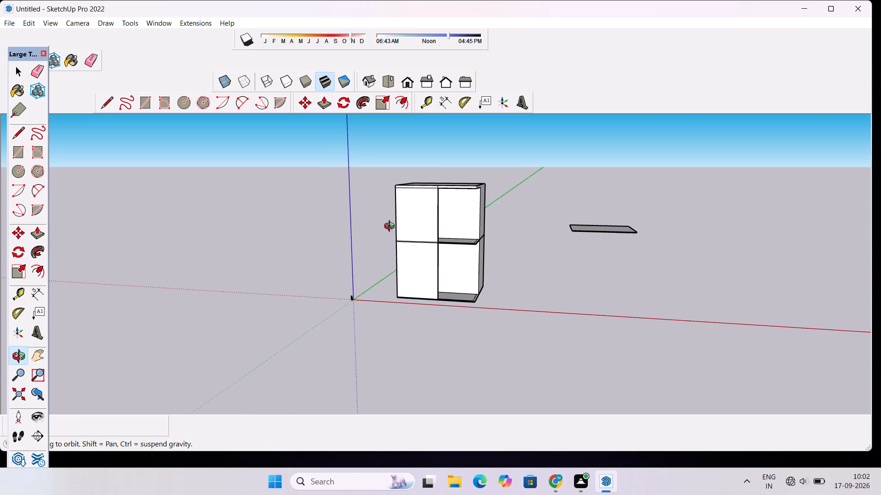
scroll(391, 227, "up", 4)
scroll(391, 224, "down", 3)
scroll(402, 218, "up", 2)
left_click_drag(412, 235, 463, 251)
scroll(468, 236, "up", 2)
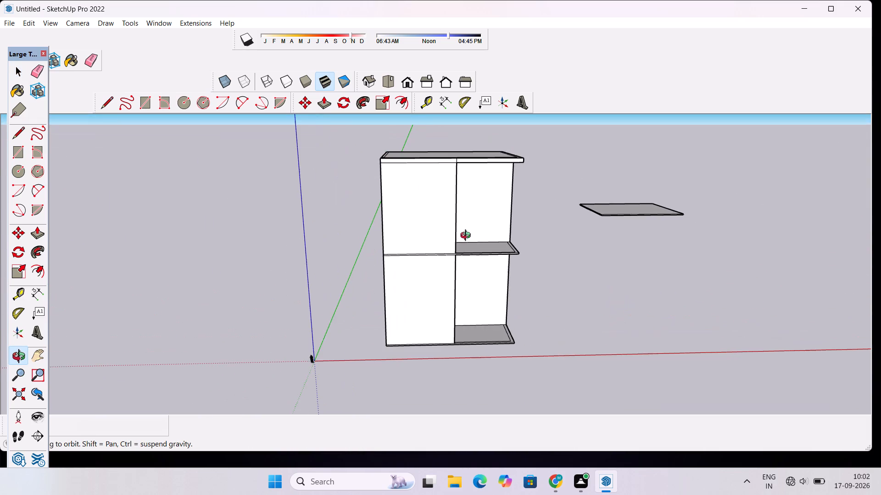
left_click_drag(468, 235, 428, 239)
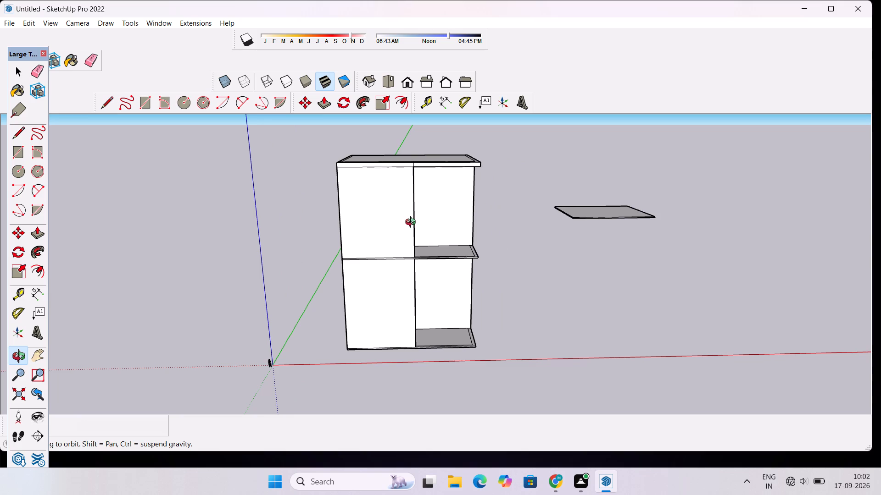
left_click_drag(411, 252, 414, 245)
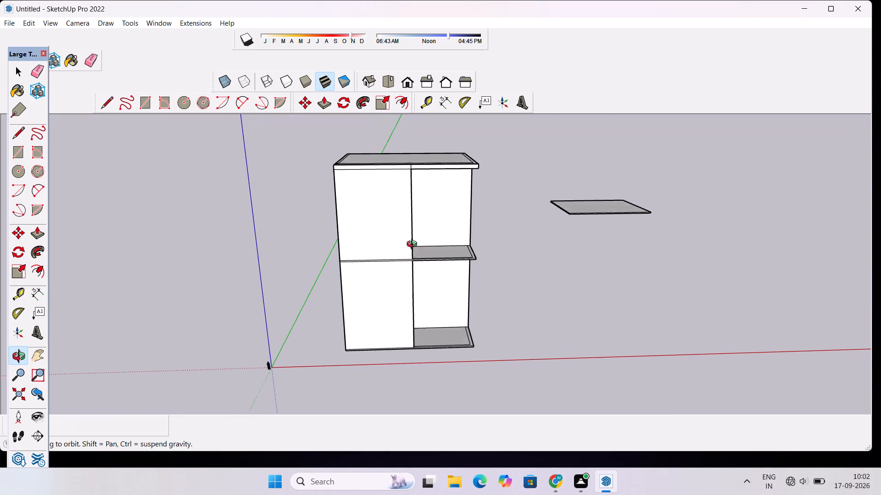
left_click_drag(414, 245, 413, 241)
scroll(413, 232, "down", 3)
left_click_drag(413, 231, 413, 300, "shift")
scroll(431, 250, "up", 3)
left_click_drag(430, 269, 436, 307)
scroll(440, 297, "up", 3)
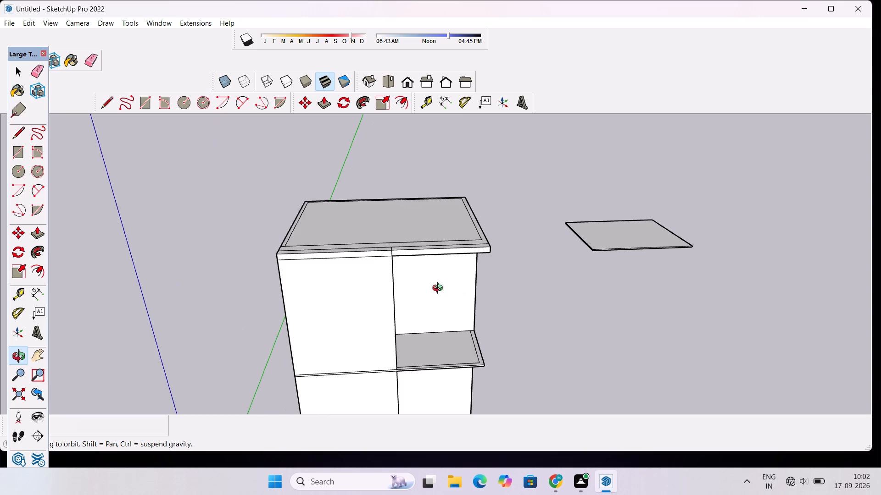
scroll(411, 253, "down", 4)
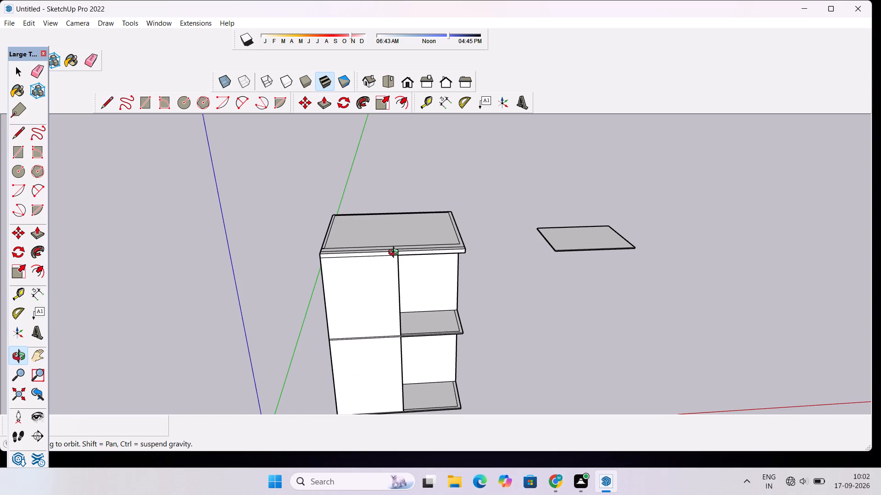
Erase the short dividing lines across the top strip and the front face of the roof's front edge, above the wall corner.
left_click_drag(396, 253, 399, 267)
scroll(399, 267, "up", 2)
left_click_drag(399, 266, 404, 310)
scroll(403, 281, "up", 5)
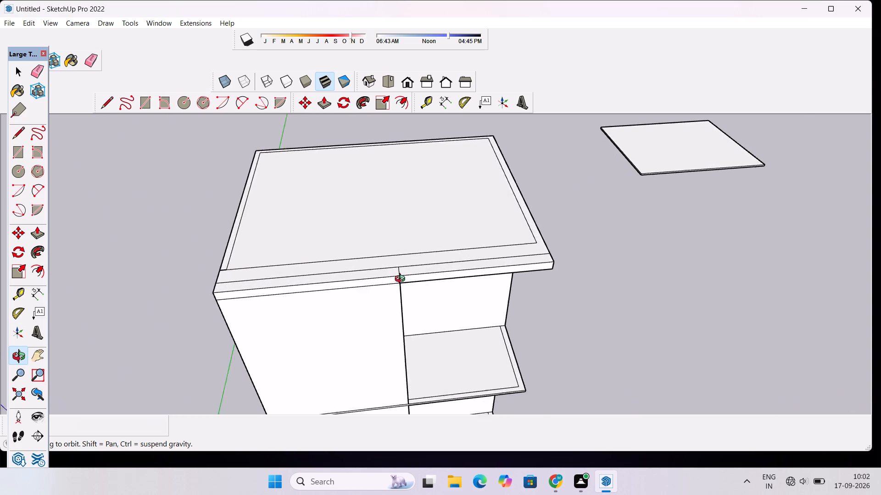
scroll(402, 280, "up", 6)
key("e")
scroll(402, 279, "up", 5)
left_click_drag(396, 258, 388, 259)
left_click_drag(391, 258, 399, 255)
left_click(396, 274)
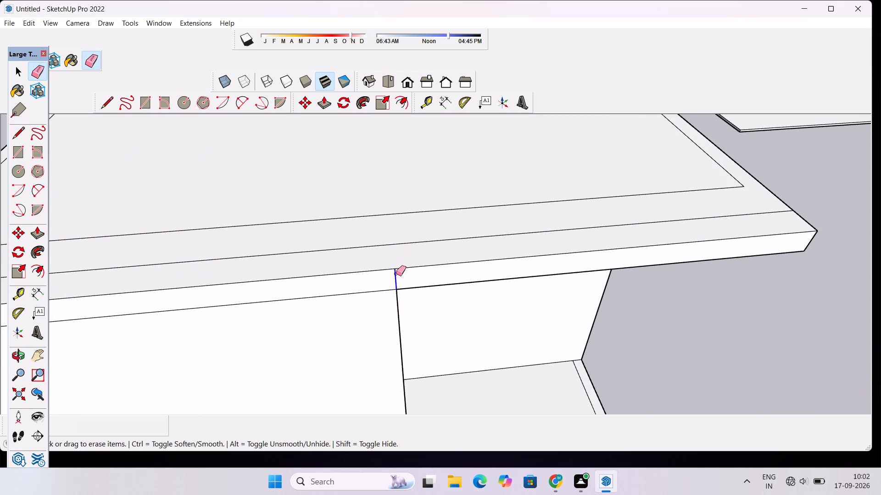
Examine the roof's cleaned front edge and the whole building from above and from the front.
key("l")
scroll(373, 250, "down", 6)
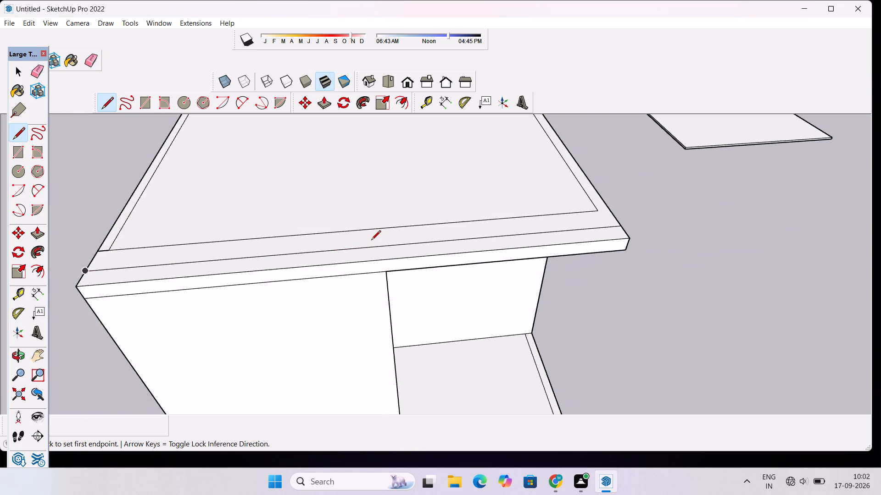
scroll(371, 241, "down", 5)
scroll(303, 252, "up", 2)
scroll(299, 255, "down", 4)
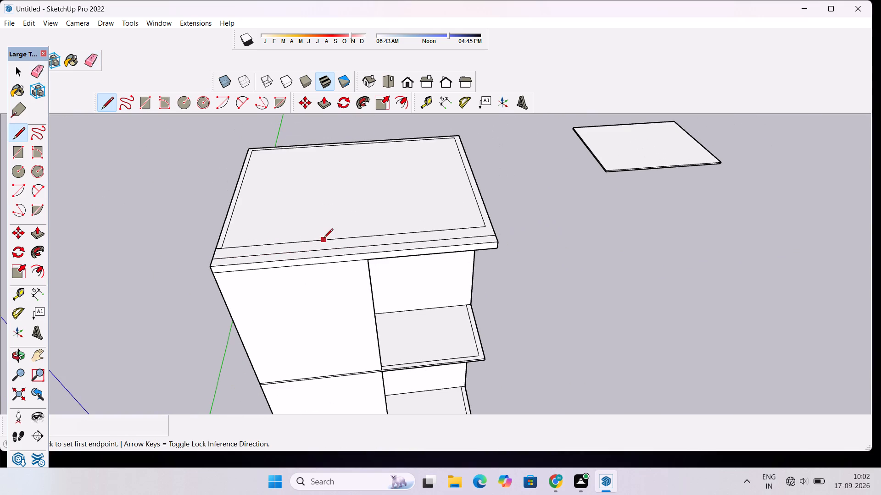
key("o")
left_click_drag(323, 313, 295, 200)
left_click_drag(317, 200, 293, 240)
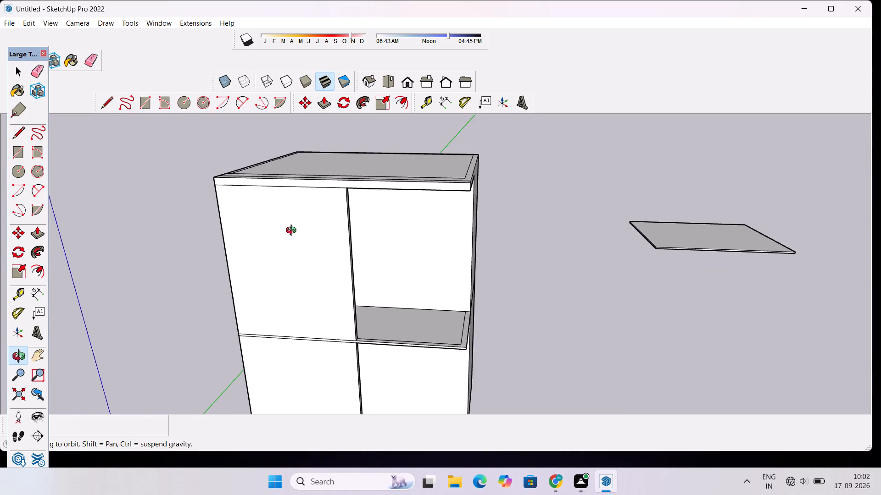
scroll(293, 231, "down", 8)
left_click_drag(296, 236, 356, 245)
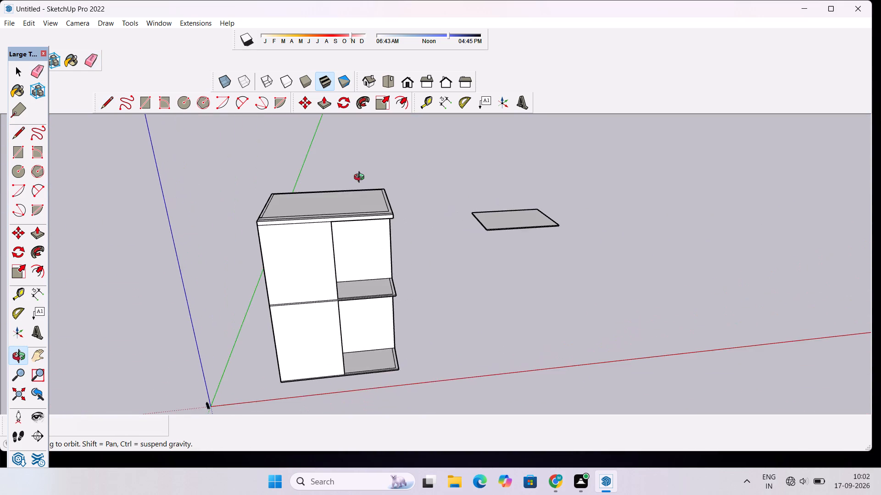
scroll(362, 178, "down", 5)
left_click_drag(376, 264, 356, 284)
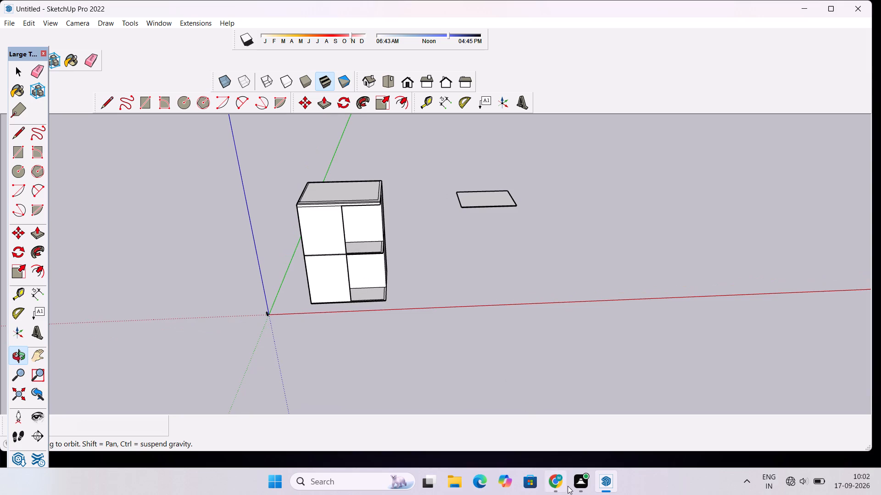
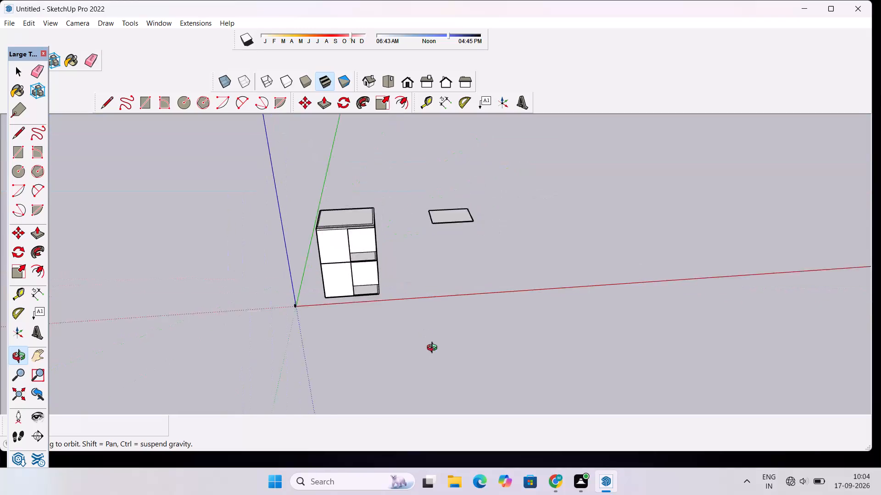
Draw a split line across the top slab's two front strips, about 5' 8" and 4' long, continuing 3' down the slab's front edge.
scroll(316, 197, "up", 11)
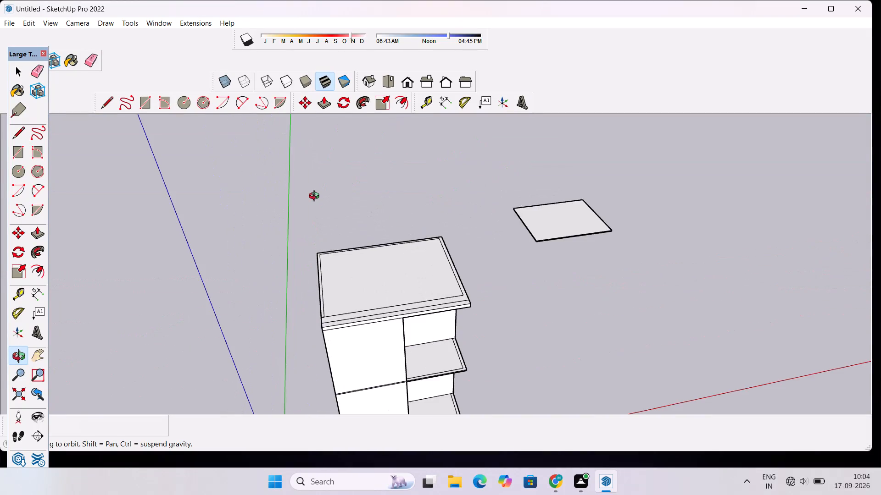
left_click_drag(373, 219, 366, 280)
scroll(340, 208, "down", 5)
left_click_drag(367, 312, 362, 337)
scroll(367, 324, "up", 6)
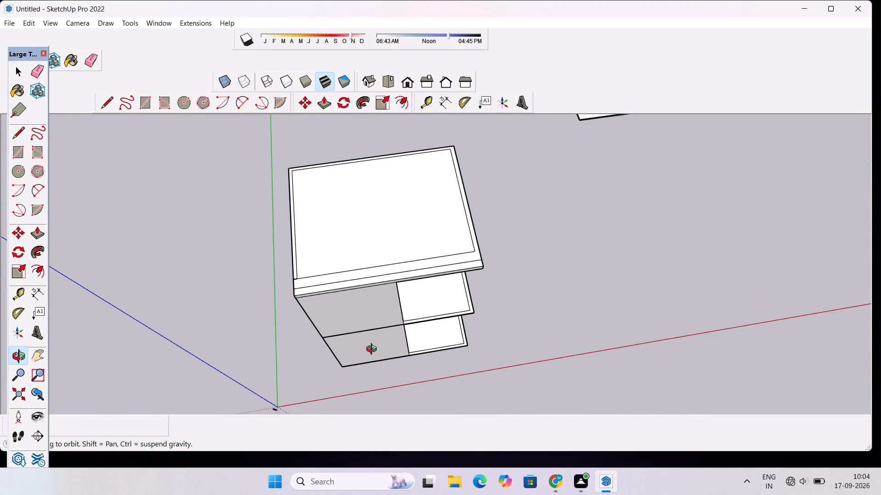
left_click_drag(375, 355, 348, 353)
scroll(343, 288, "up", 4)
left_click_drag(334, 282, 356, 293, "shift")
scroll(356, 293, "up", 2)
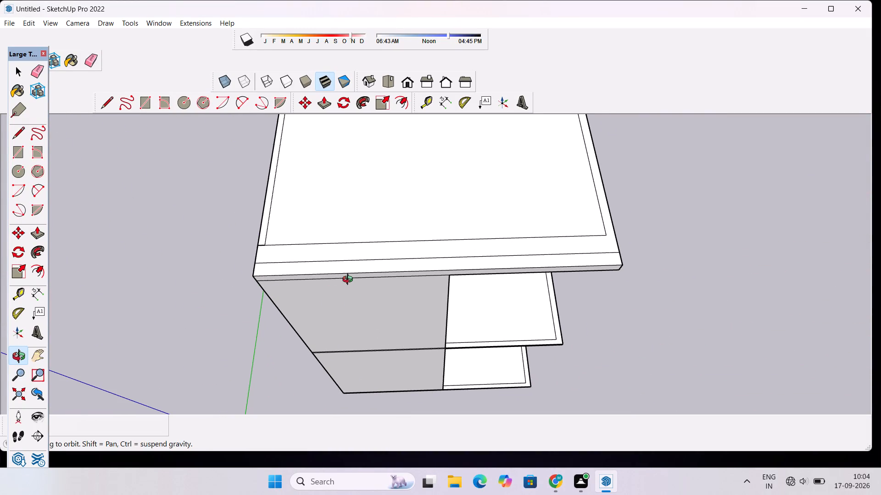
scroll(350, 280, "down", 4)
scroll(350, 280, "up", 4)
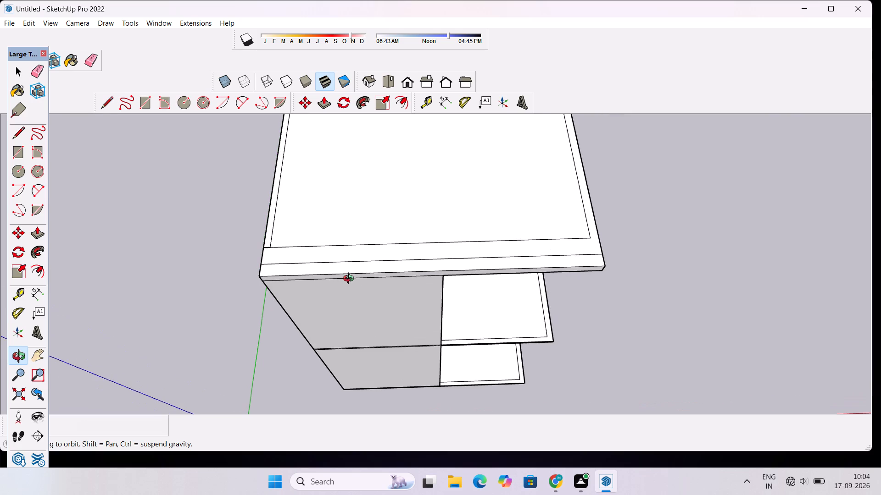
left_click_drag(351, 280, 405, 283, "shift")
scroll(405, 283, "down", 4)
left_click_drag(404, 283, 404, 251)
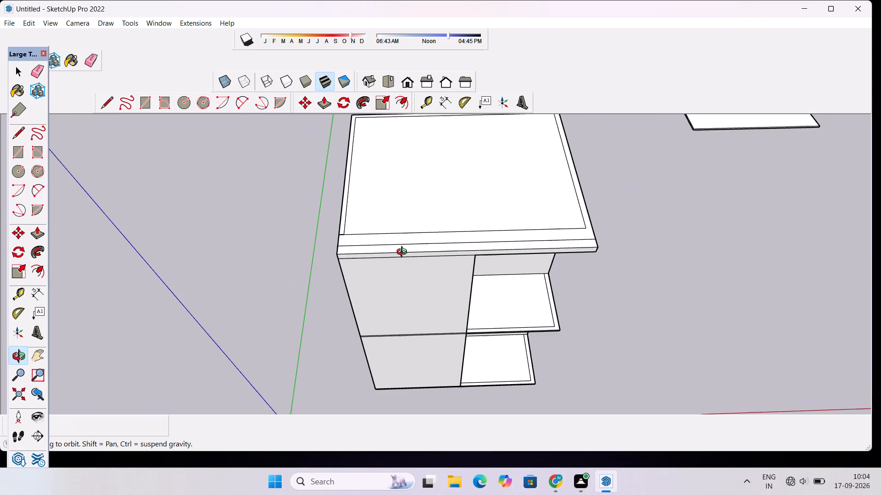
left_click_drag(404, 251, 398, 259)
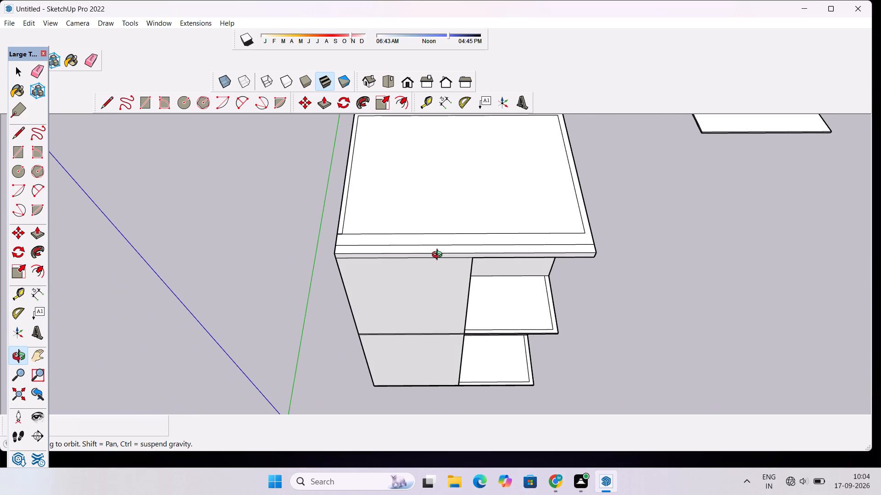
key("l")
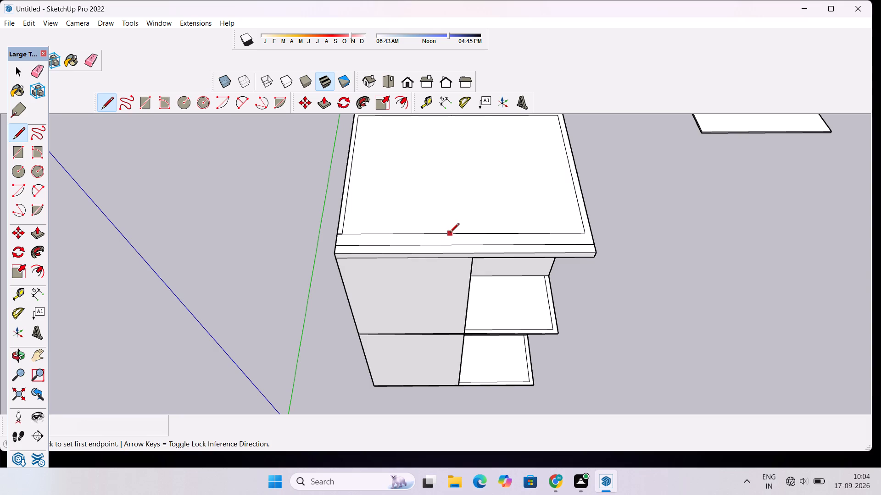
left_click(448, 234)
scroll(447, 245, "up", 16)
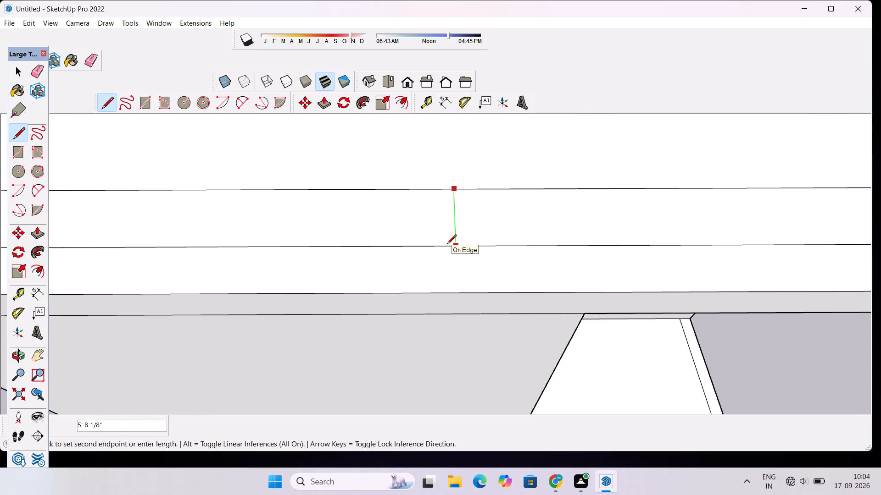
left_click(456, 246)
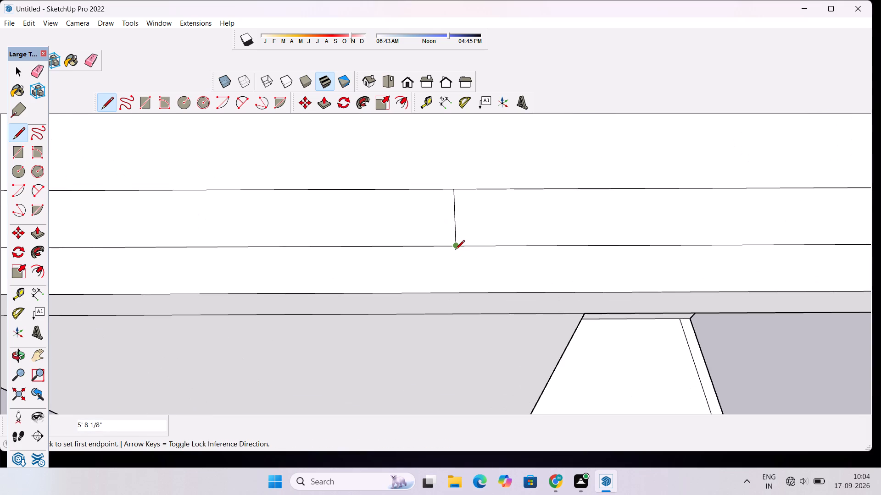
left_click(455, 248)
left_click(456, 291)
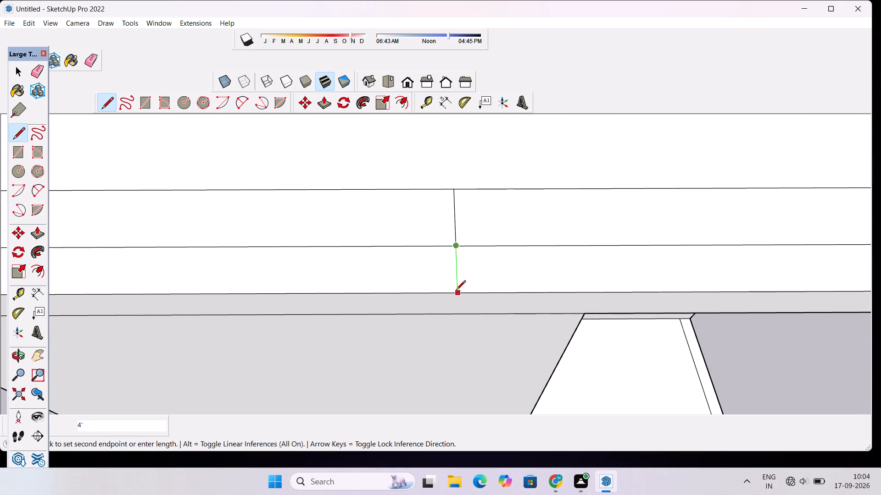
left_click(459, 295)
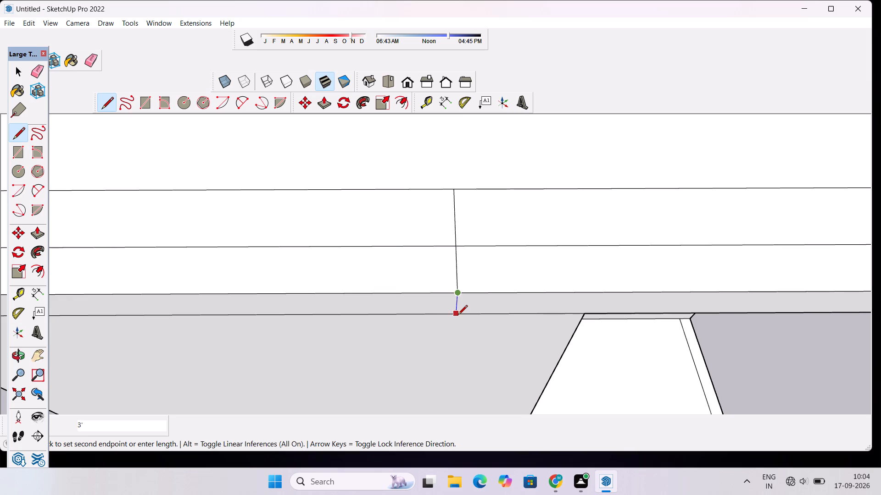
left_click(457, 316)
key("space")
Examine the split front strips of the top slab from several angles.
type("o")
left_click_drag(451, 330, 454, 258)
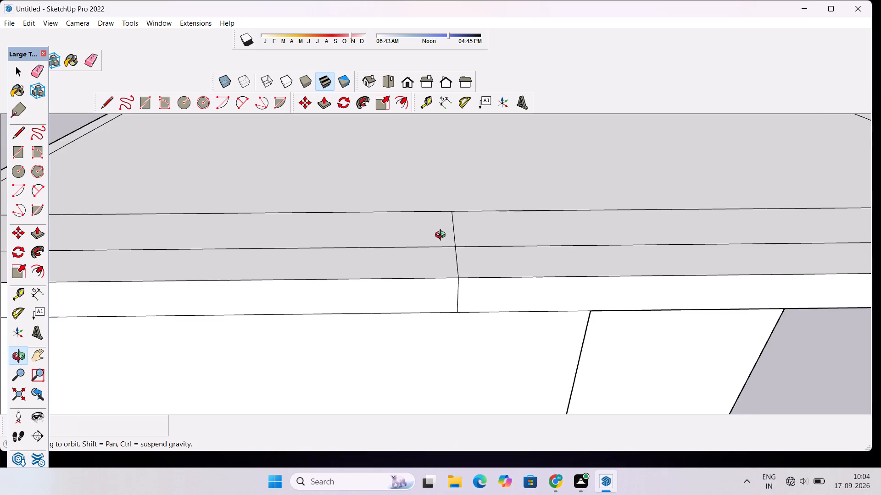
scroll(438, 233, "down", 10)
scroll(374, 255, "up", 2)
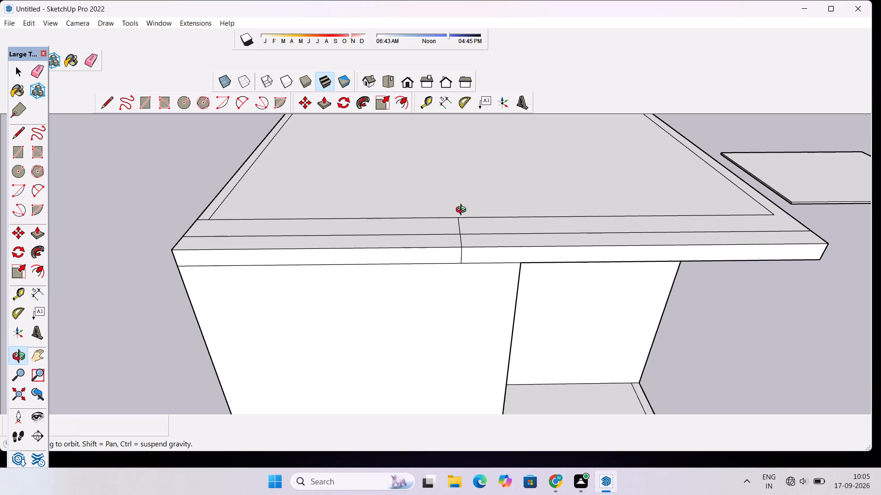
scroll(430, 256, "down", 8)
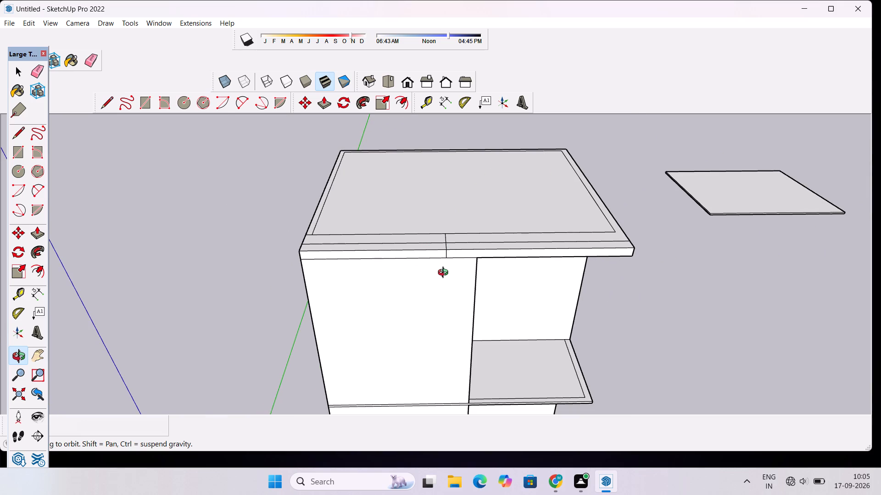
left_click_drag(445, 286, 451, 256)
left_click_drag(418, 269, 481, 299)
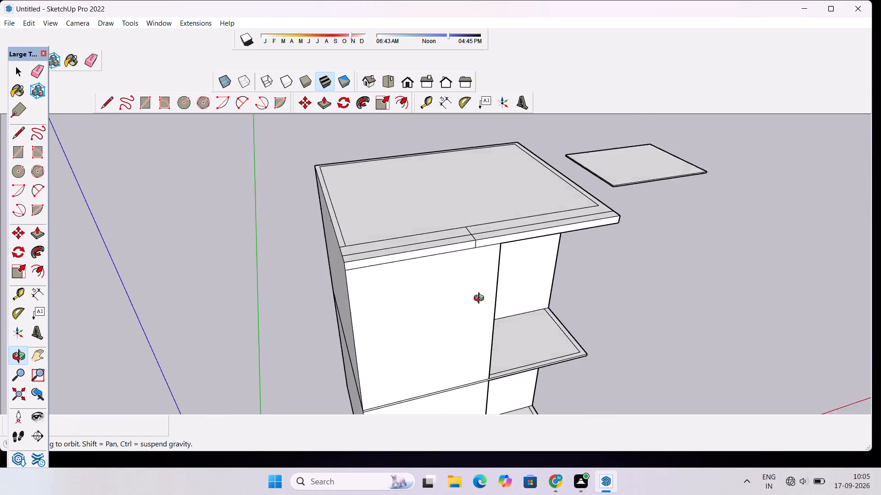
left_click_drag(481, 299, 513, 304)
left_click_drag(513, 304, 404, 290)
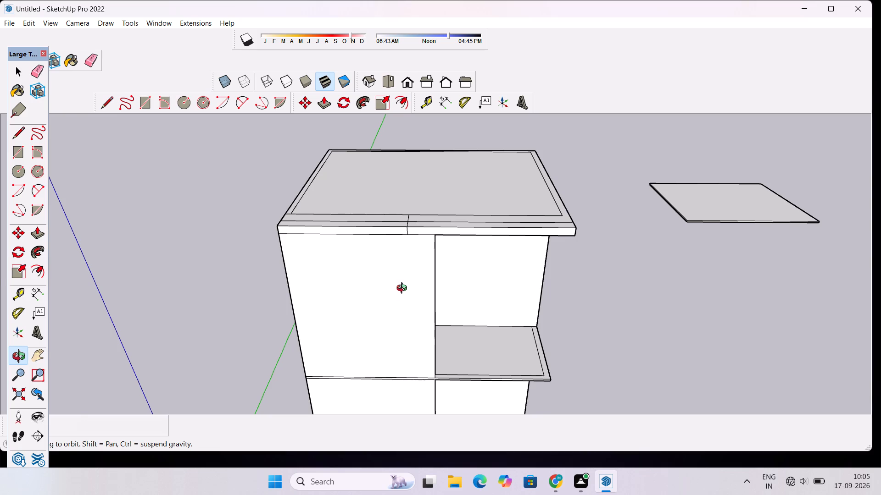
scroll(404, 289, "up", 2)
left_click_drag(398, 275, 436, 324)
scroll(433, 302, "up", 1)
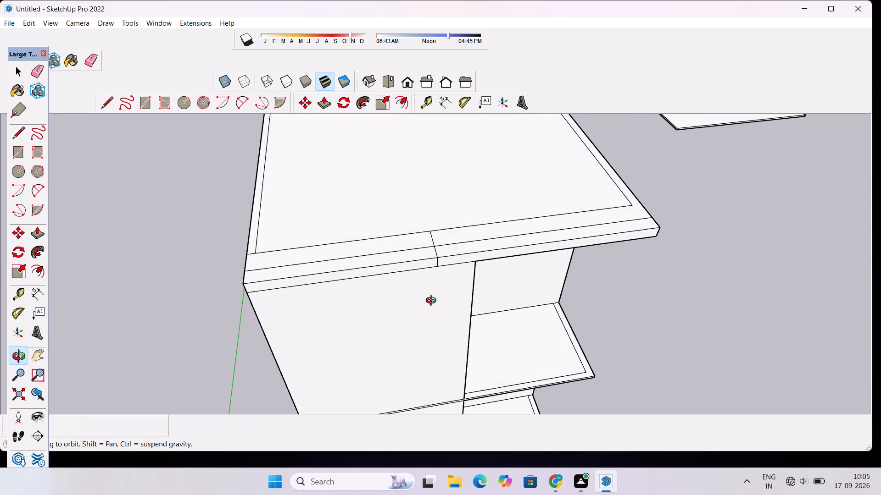
scroll(430, 297, "down", 2)
left_click_drag(430, 297, 342, 312)
left_click_drag(351, 326, 403, 372)
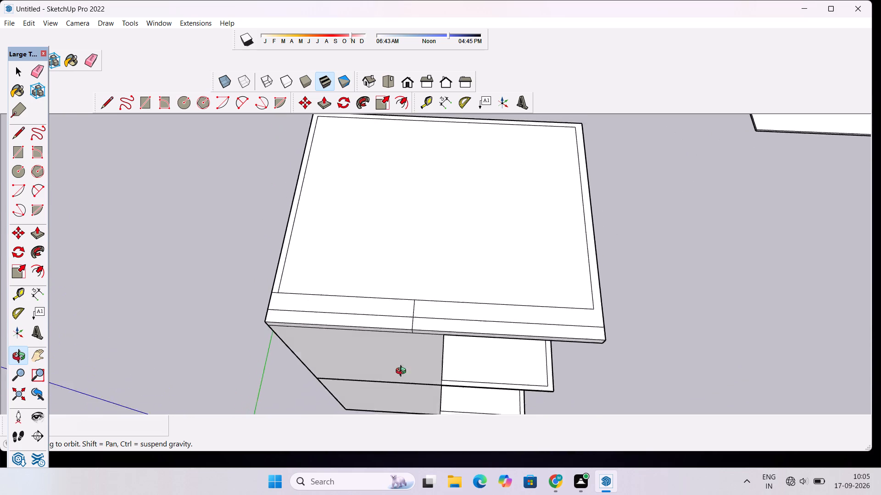
left_click_drag(403, 372, 398, 372)
scroll(442, 335, "down", 5)
left_click_drag(445, 322, 368, 302, "shift")
scroll(360, 329, "up", 3)
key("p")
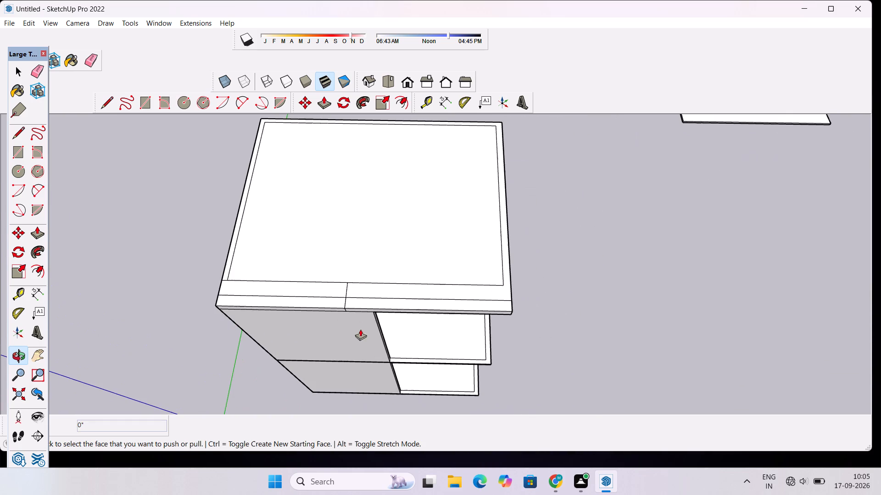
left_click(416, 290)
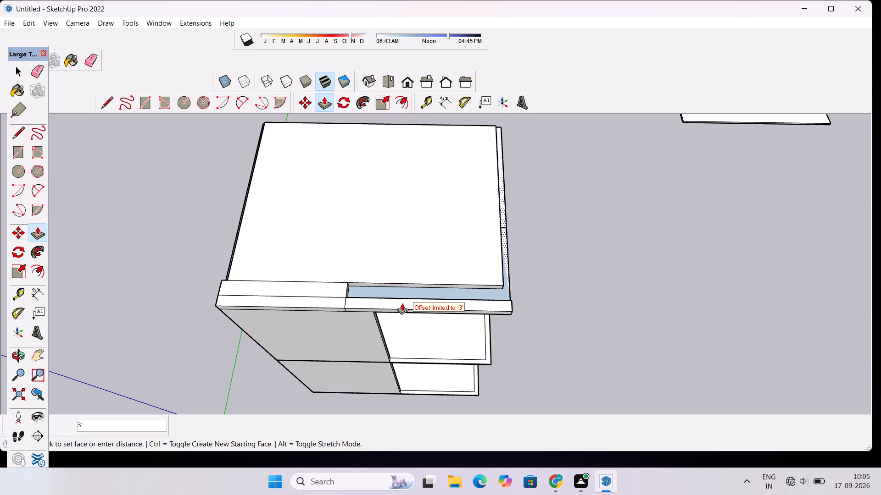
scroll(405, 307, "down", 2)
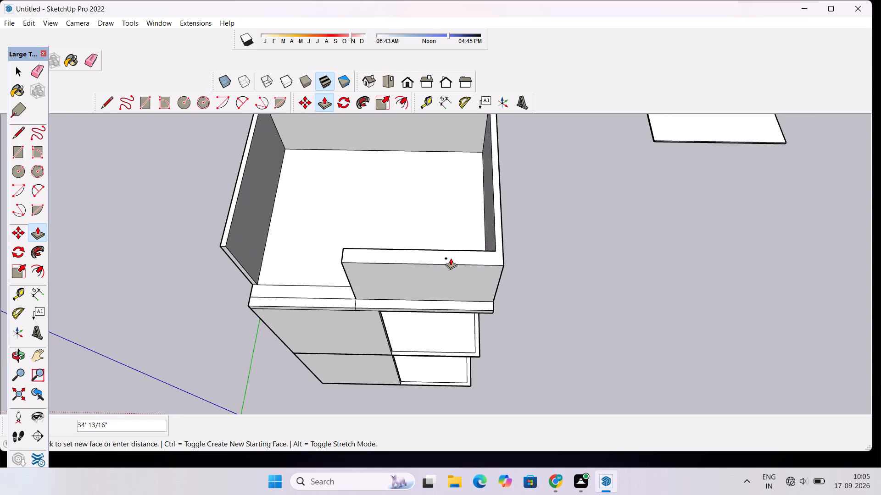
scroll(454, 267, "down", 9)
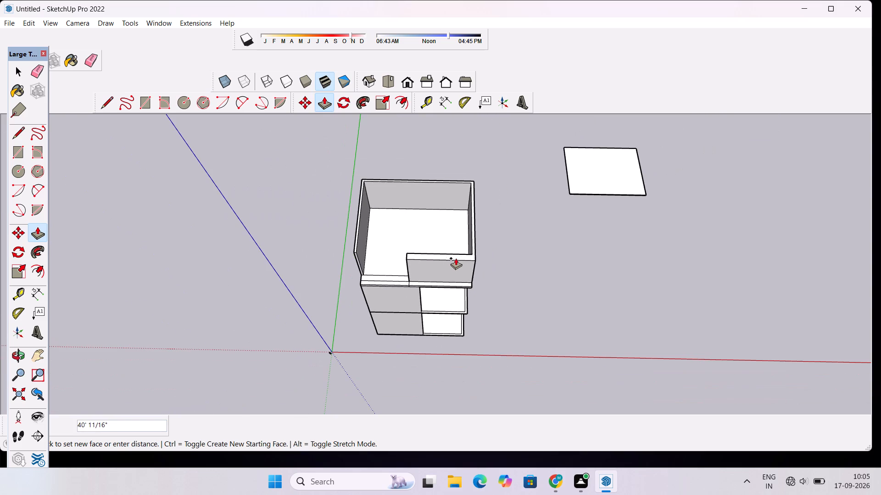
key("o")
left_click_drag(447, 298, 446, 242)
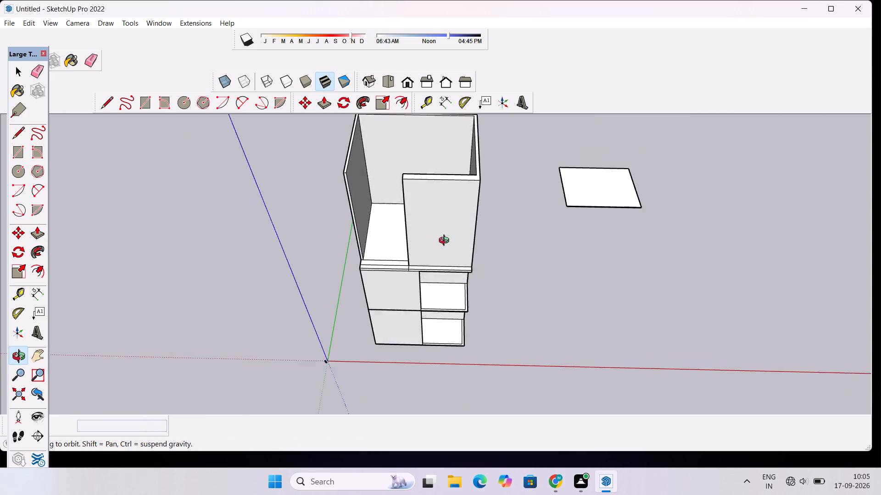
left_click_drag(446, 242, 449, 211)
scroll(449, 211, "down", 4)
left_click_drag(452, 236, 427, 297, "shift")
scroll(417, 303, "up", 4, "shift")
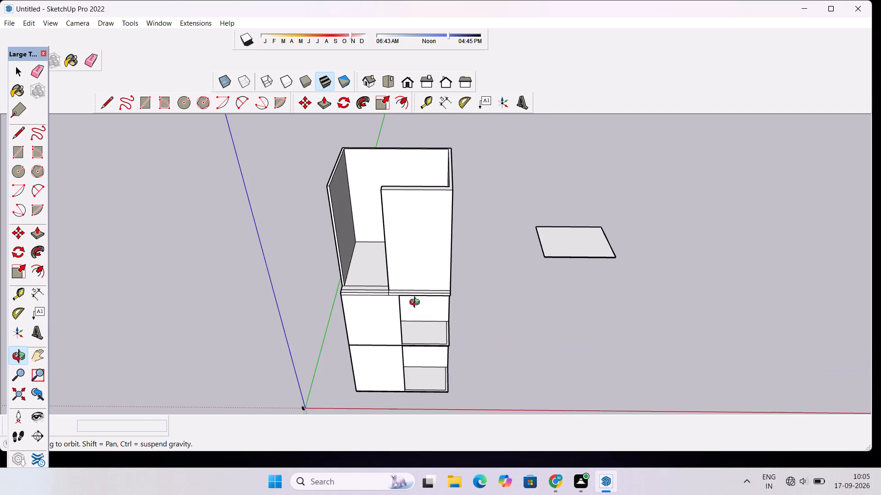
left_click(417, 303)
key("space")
Push/Pull the top slab's perimeter wall strip up 32', leaving the front opening beside the split line.
scroll(413, 301, "up", 1)
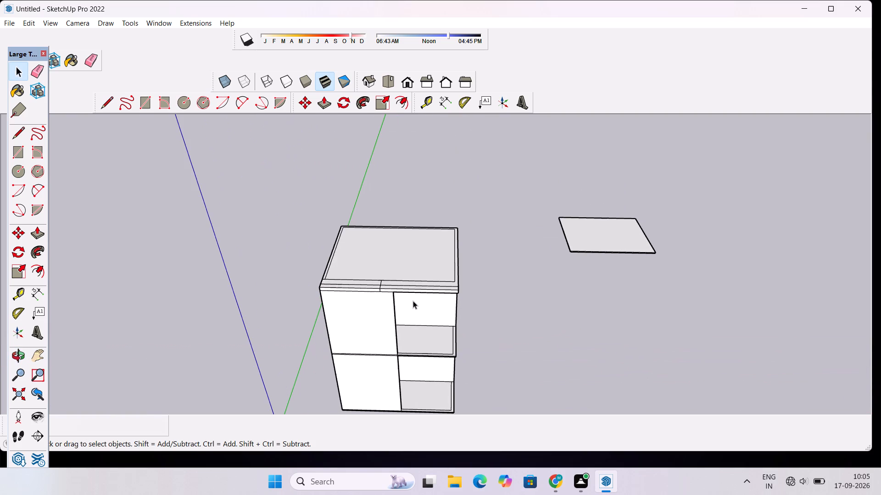
key("p")
left_click(429, 284)
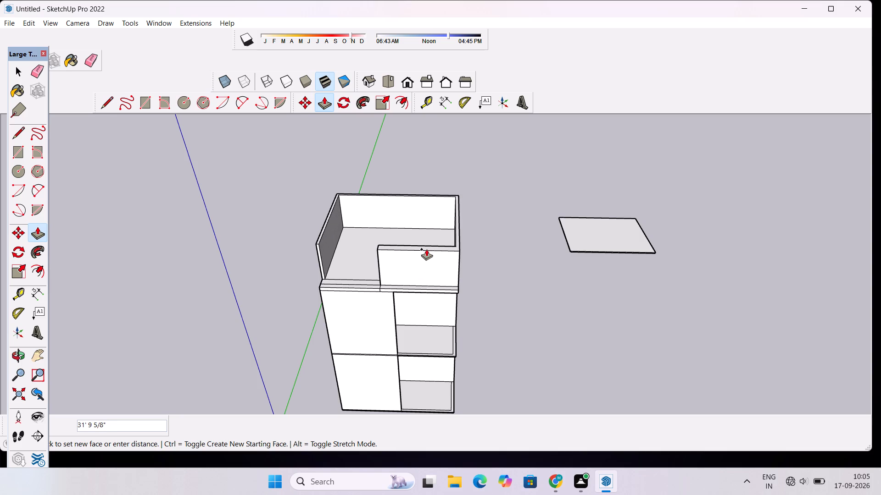
type("32")
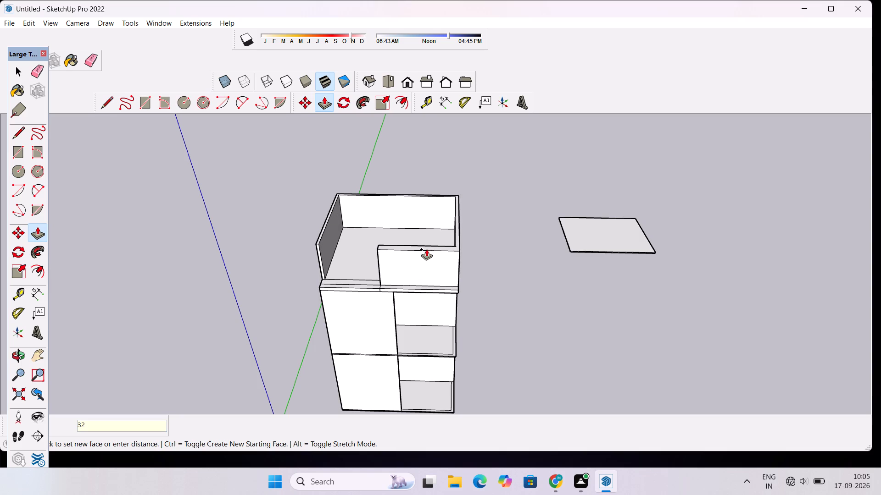
key("apostrophe")
key("Return")
Examine the raised top-storey walls and the whole building from the front, sides and above.
key("o")
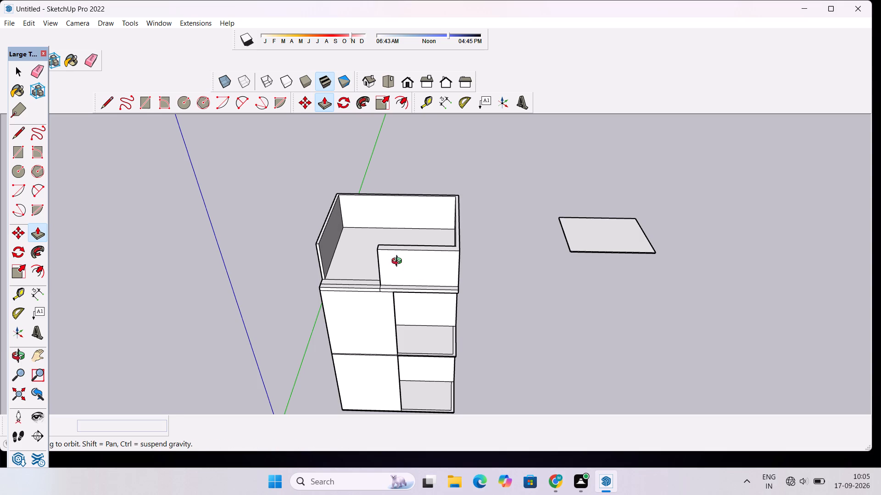
scroll(399, 262, "down", 5)
left_click_drag(355, 336, 427, 191)
scroll(456, 198, "up", 3)
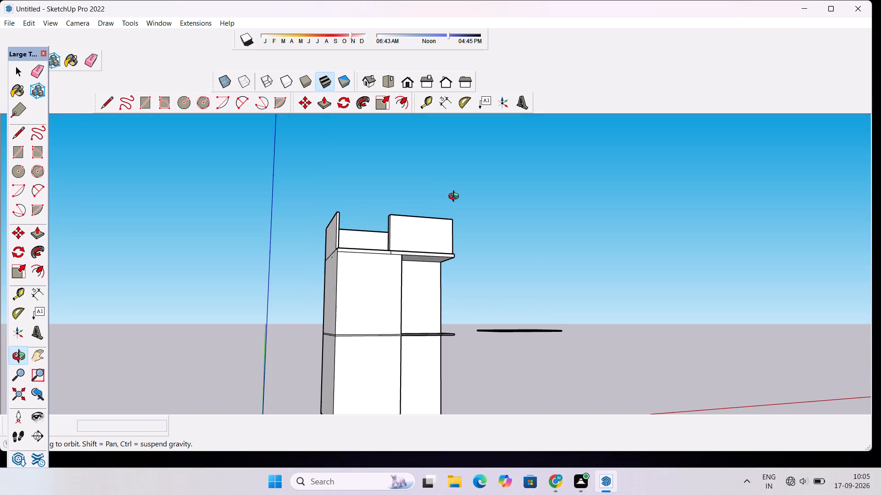
left_click_drag(459, 198, 360, 219)
scroll(360, 219, "down", 4)
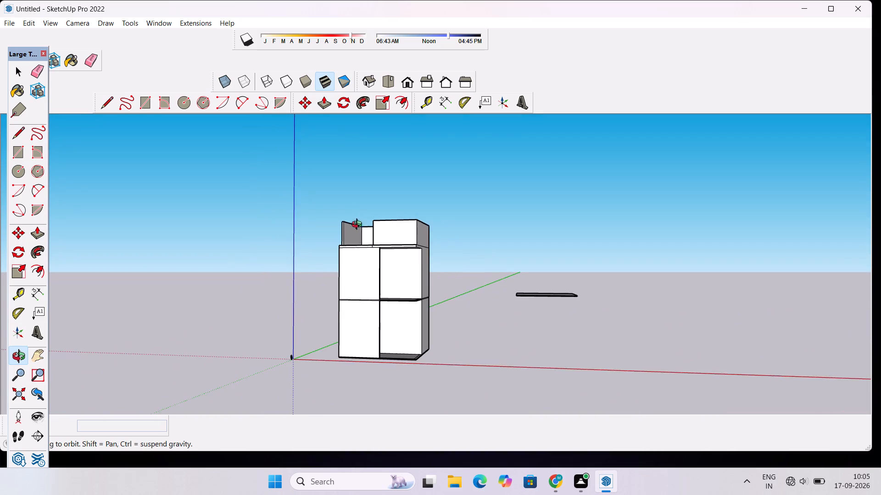
left_click_drag(387, 257, 652, 342)
scroll(345, 303, "up", 4)
scroll(538, 288, "up", 3)
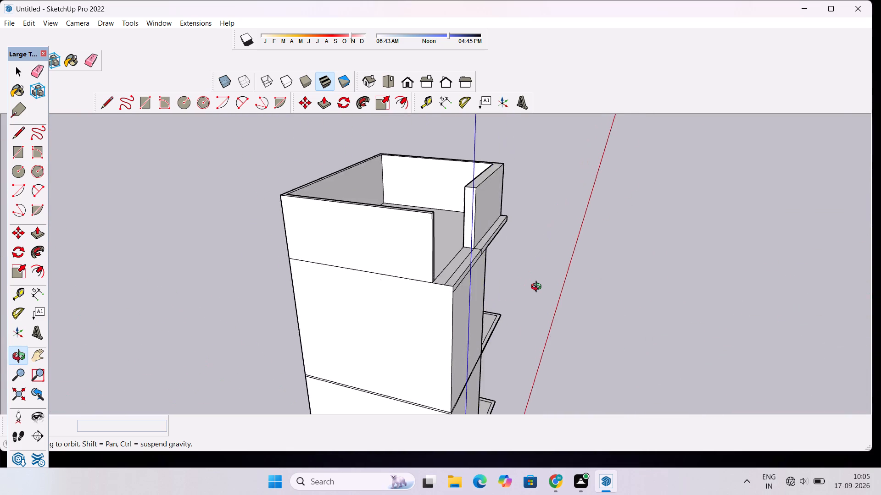
scroll(538, 285, "down", 5)
left_click_drag(565, 271, 347, 334)
scroll(405, 300, "down", 9)
left_click_drag(413, 288, 412, 411)
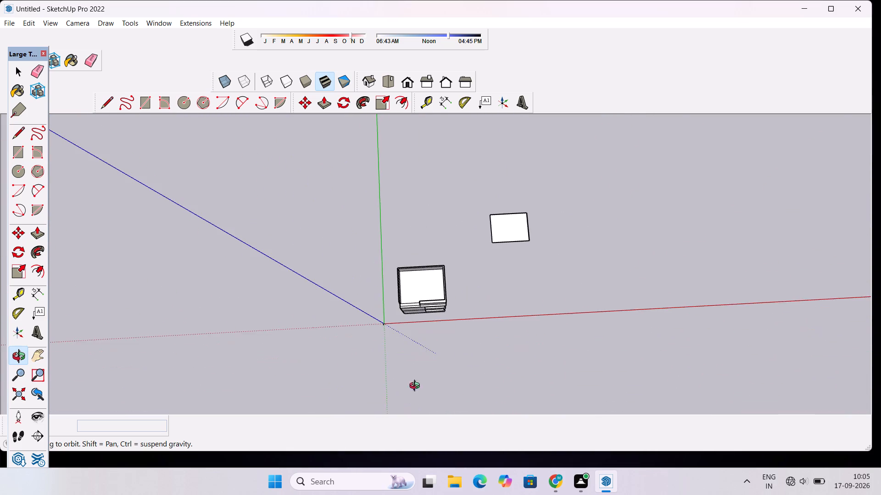
scroll(442, 307, "up", 8)
left_click_drag(431, 324, 428, 247)
scroll(428, 247, "down", 4)
left_click_drag(429, 265, 429, 246)
scroll(431, 244, "up", 4)
left_click_drag(431, 244, 365, 243)
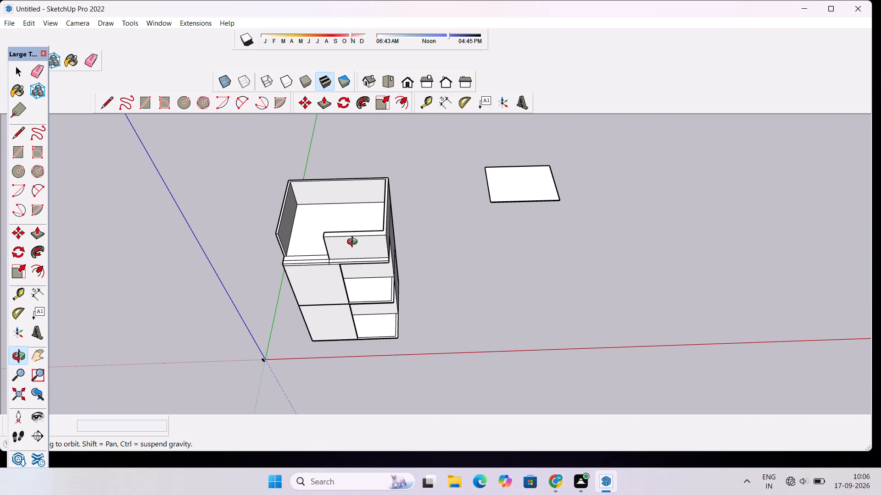
scroll(354, 243, "down", 5)
left_click_drag(317, 252, 362, 184)
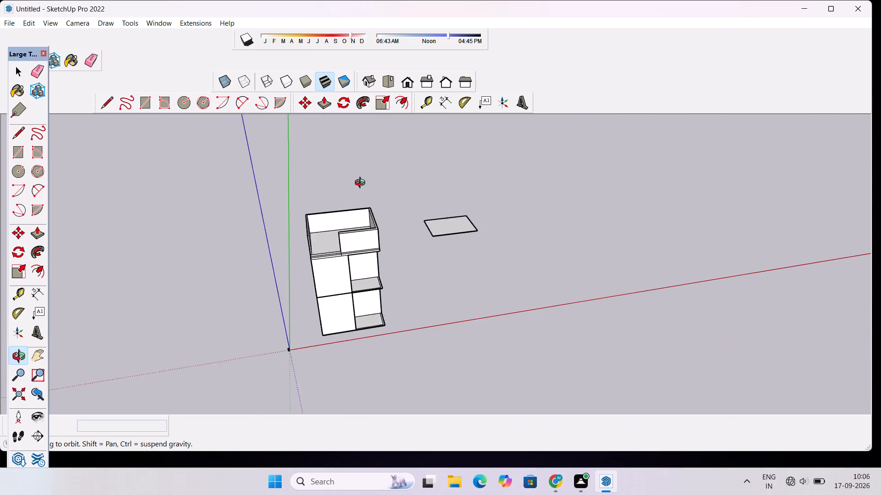
left_click_drag(362, 184, 385, 139)
left_click_drag(430, 217, 303, 210)
scroll(305, 200, "up", 5)
left_click_drag(354, 262, 403, 214)
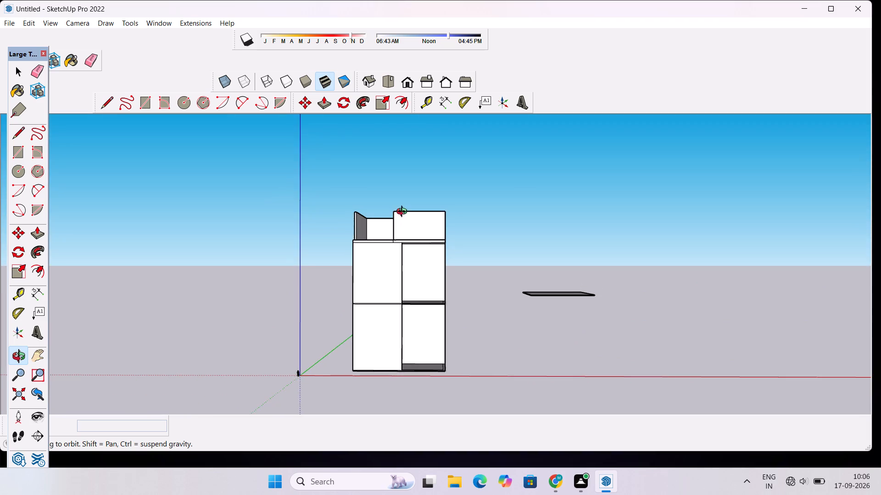
Examine the building's front and the top-storey walls with their front opening, from front, oblique and overhead views.
scroll(404, 213, "down", 6)
left_click_drag(415, 236, 432, 281)
scroll(432, 281, "up", 3)
left_click_drag(358, 254, 446, 255, "shift")
scroll(510, 215, "up", 3)
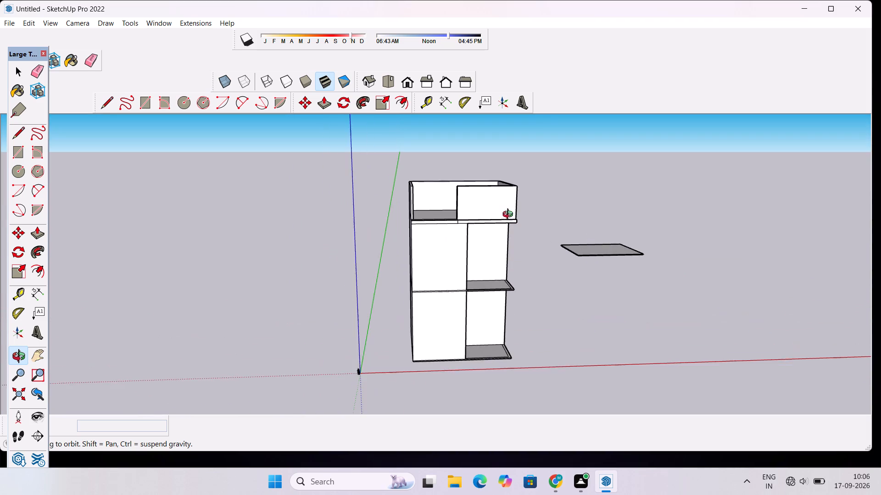
scroll(510, 215, "up", 6)
left_click_drag(526, 253, 490, 244)
scroll(490, 237, "down", 6)
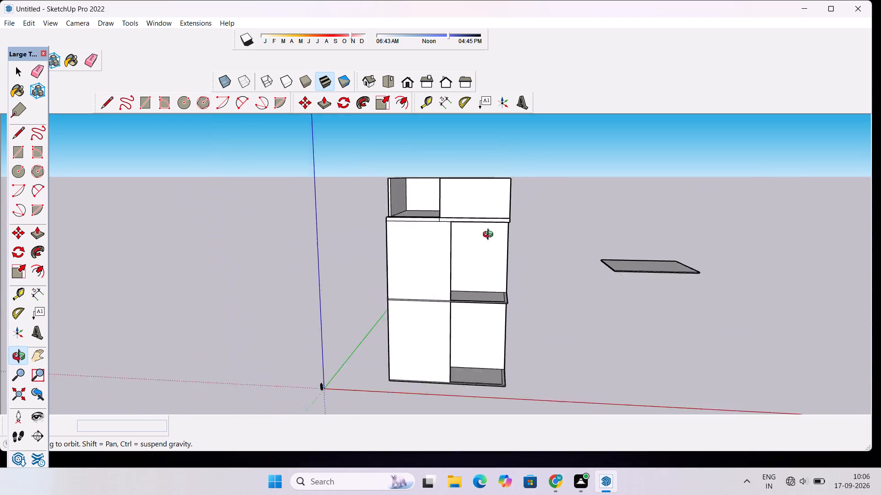
scroll(490, 236, "up", 1)
scroll(491, 229, "down", 4)
scroll(424, 228, "up", 4)
left_click_drag(497, 254, 513, 263, "shift")
scroll(513, 263, "up", 4)
left_click_drag(495, 274, 516, 231, "shift")
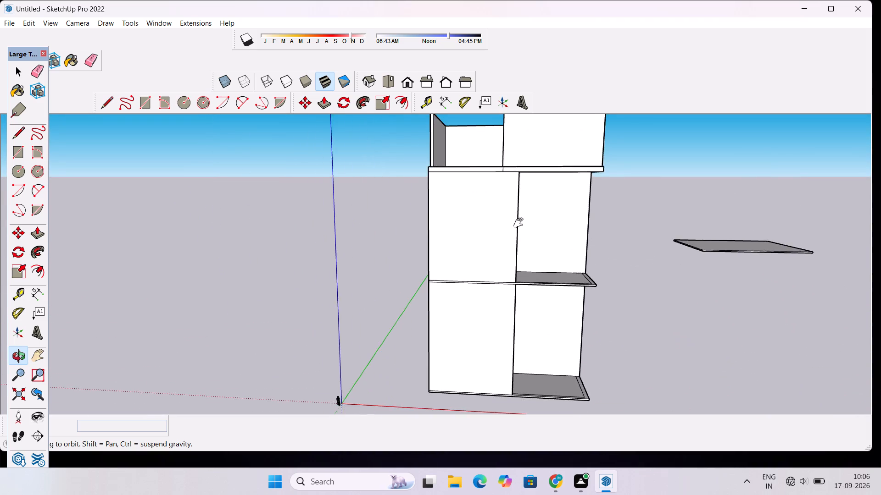
scroll(520, 223, "down", 5)
left_click_drag(520, 223, 533, 302)
scroll(536, 206, "up", 9)
left_click_drag(566, 214, 542, 196)
scroll(494, 247, "up", 2)
left_click_drag(500, 298, 526, 233)
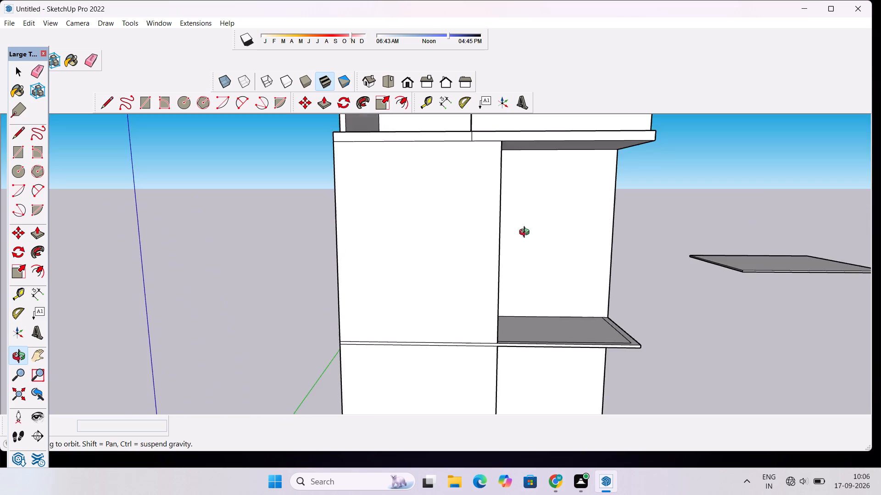
scroll(525, 228, "down", 10)
left_click_drag(530, 204, 501, 264, "shift")
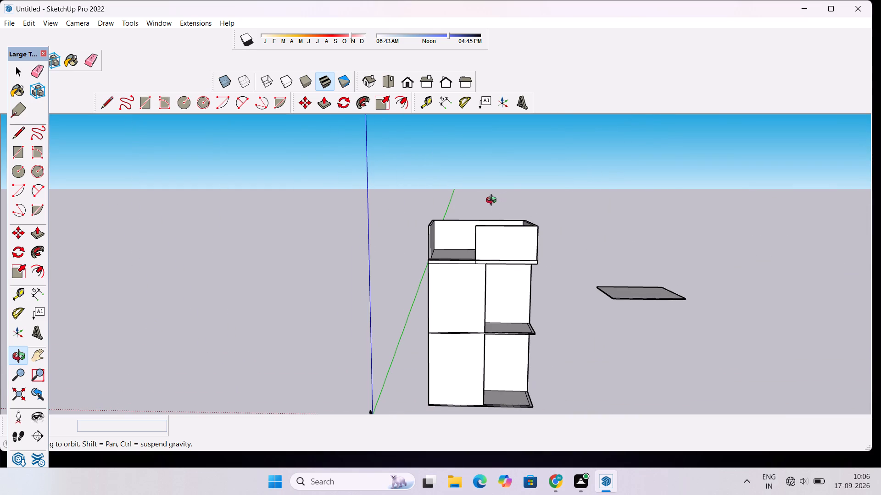
scroll(476, 225, "down", 4)
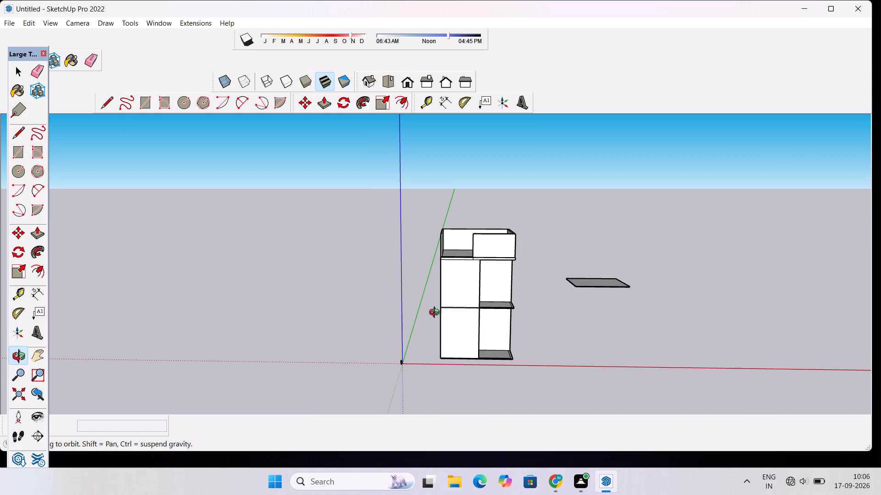
scroll(492, 297, "up", 6)
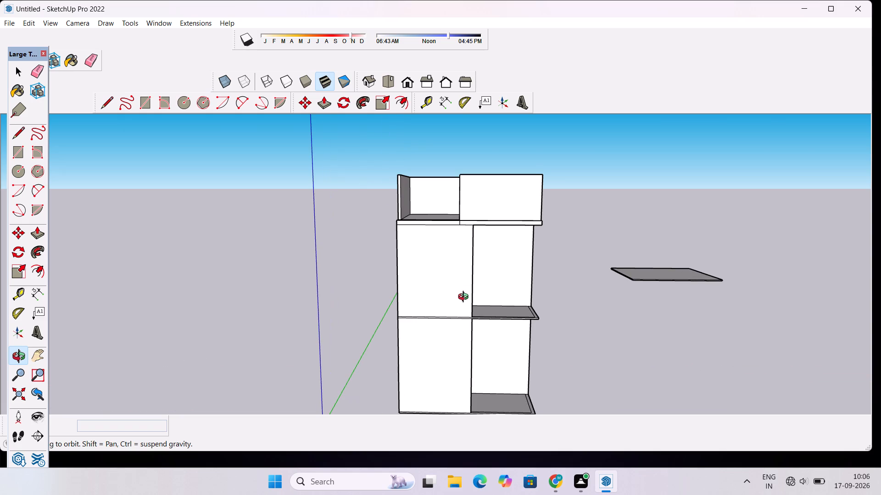
left_click_drag(463, 302, 465, 281, "shift")
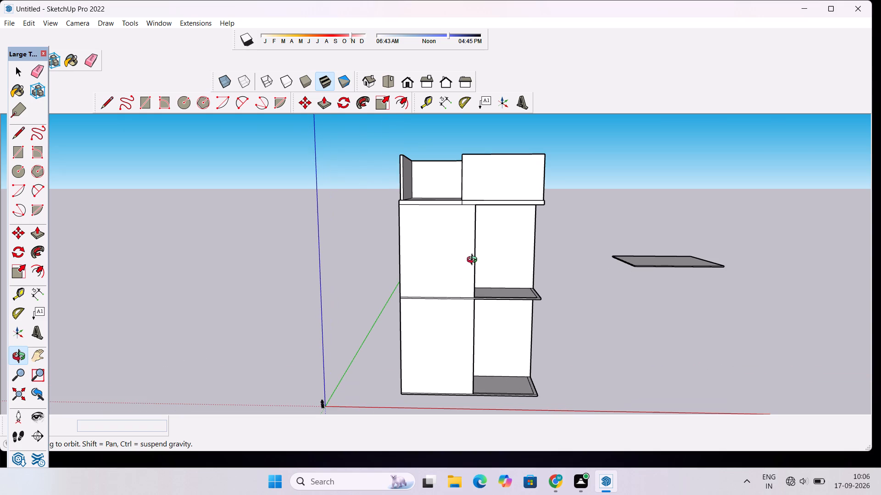
left_click_drag(458, 251, 477, 319)
scroll(446, 259, "up", 2)
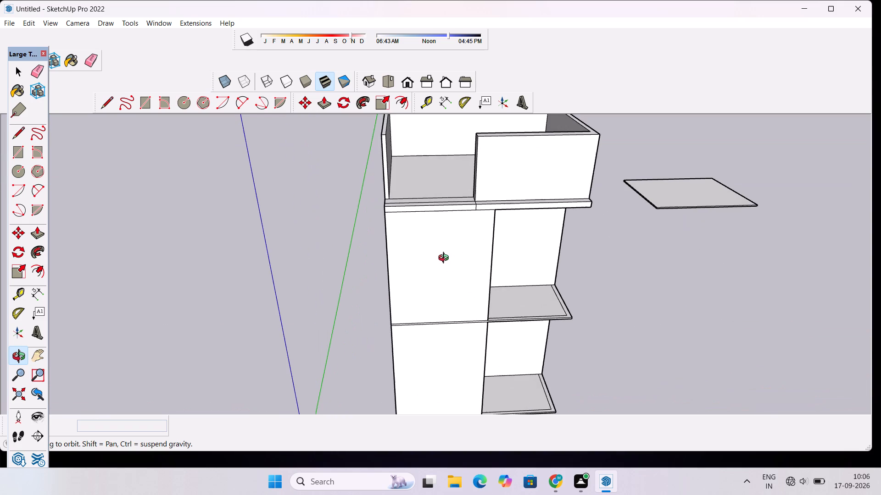
scroll(446, 259, "up", 1)
left_click_drag(445, 259, 461, 333)
scroll(451, 303, "up", 4)
left_click_drag(450, 289, 450, 345)
scroll(448, 336, "down", 4)
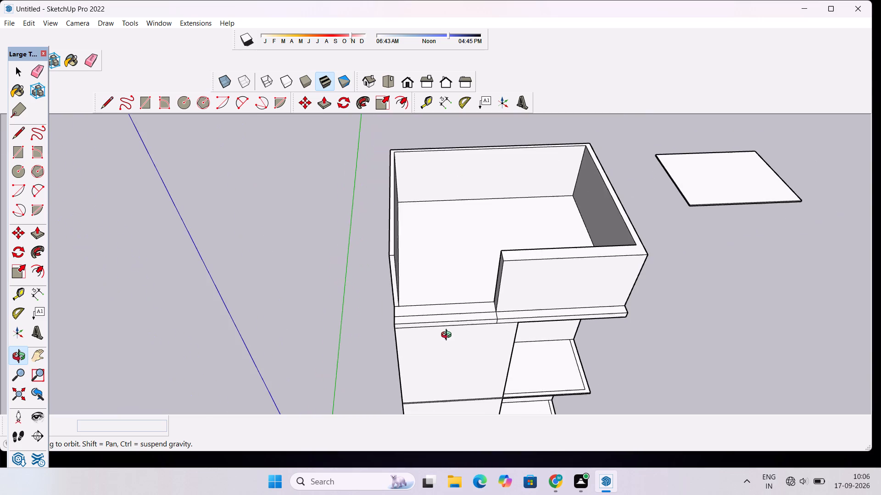
left_click_drag(453, 336, 453, 269, "shift")
scroll(452, 260, "down", 4)
left_click_drag(452, 260, 458, 297)
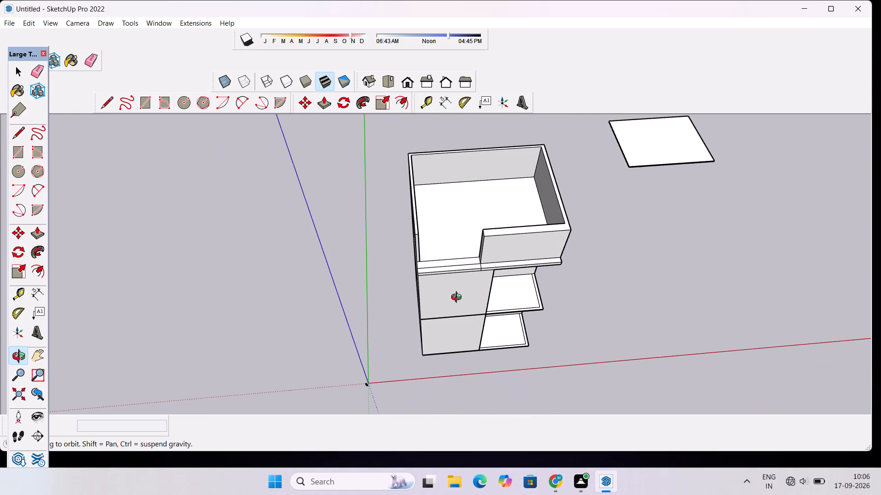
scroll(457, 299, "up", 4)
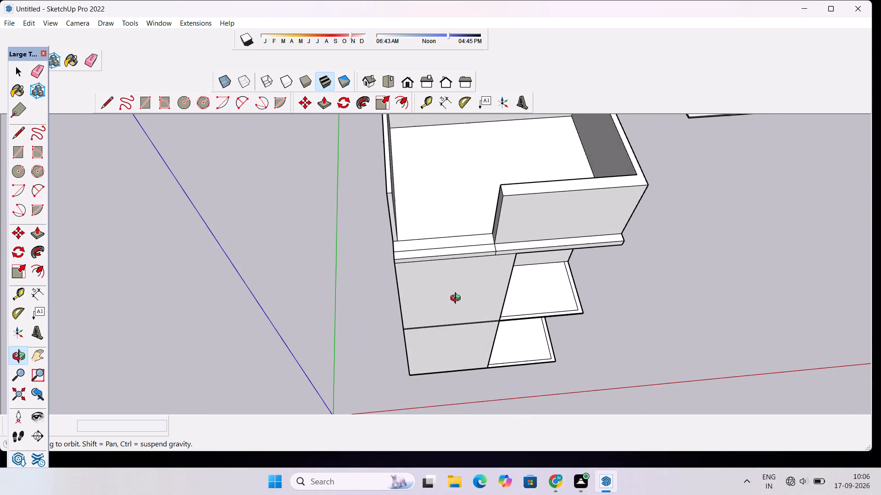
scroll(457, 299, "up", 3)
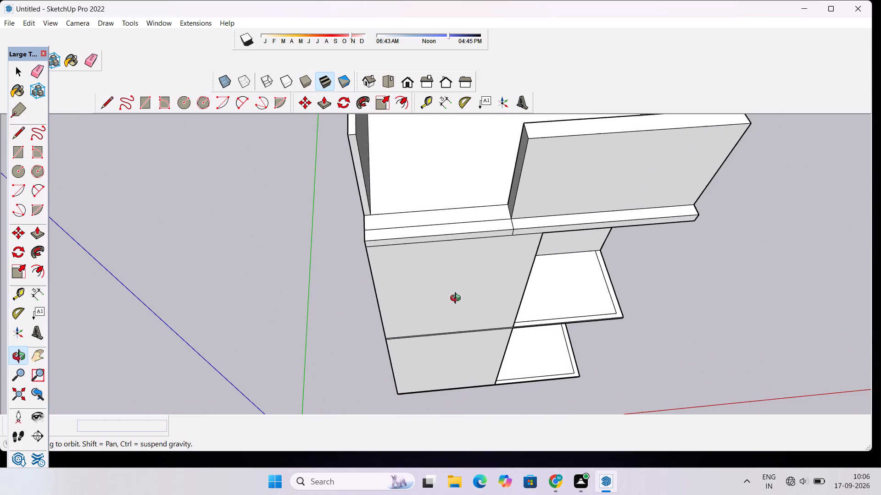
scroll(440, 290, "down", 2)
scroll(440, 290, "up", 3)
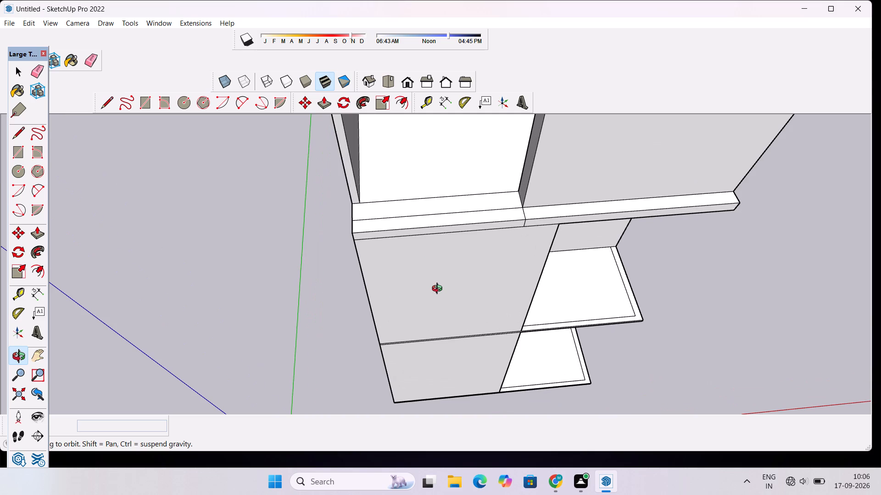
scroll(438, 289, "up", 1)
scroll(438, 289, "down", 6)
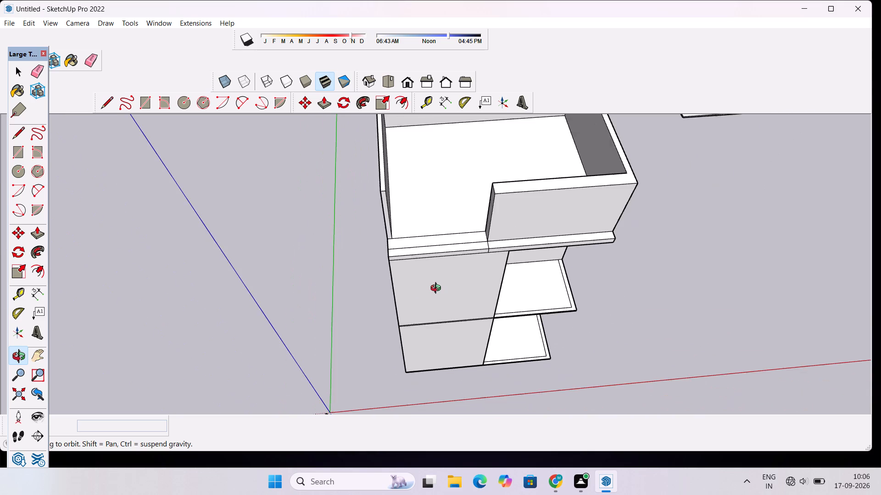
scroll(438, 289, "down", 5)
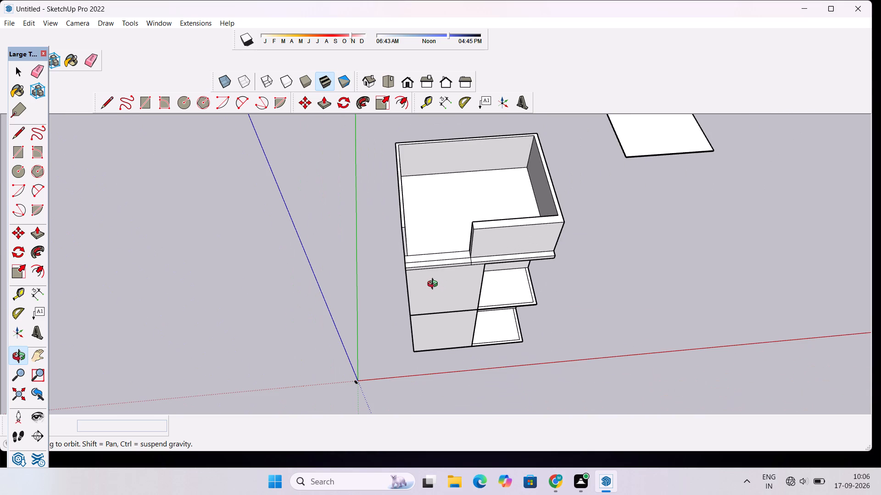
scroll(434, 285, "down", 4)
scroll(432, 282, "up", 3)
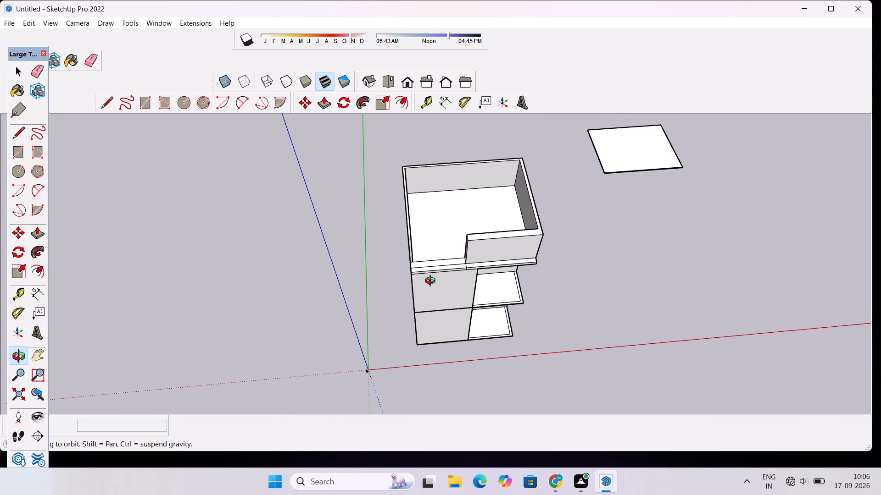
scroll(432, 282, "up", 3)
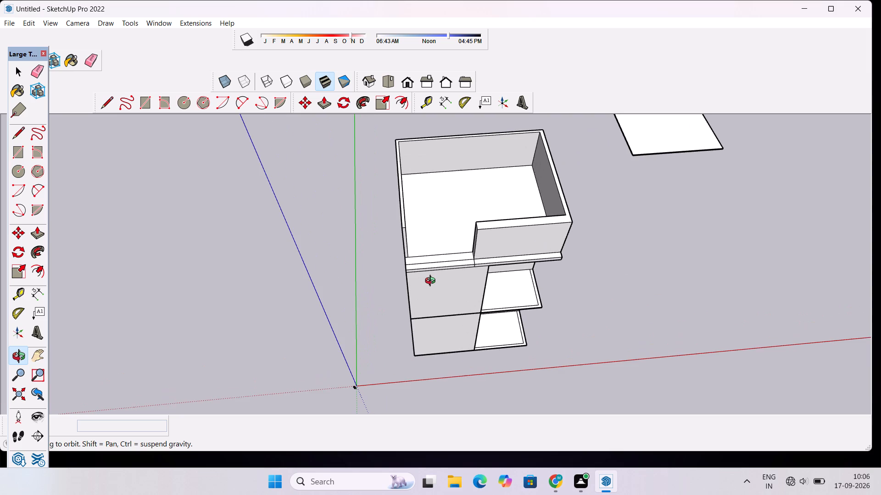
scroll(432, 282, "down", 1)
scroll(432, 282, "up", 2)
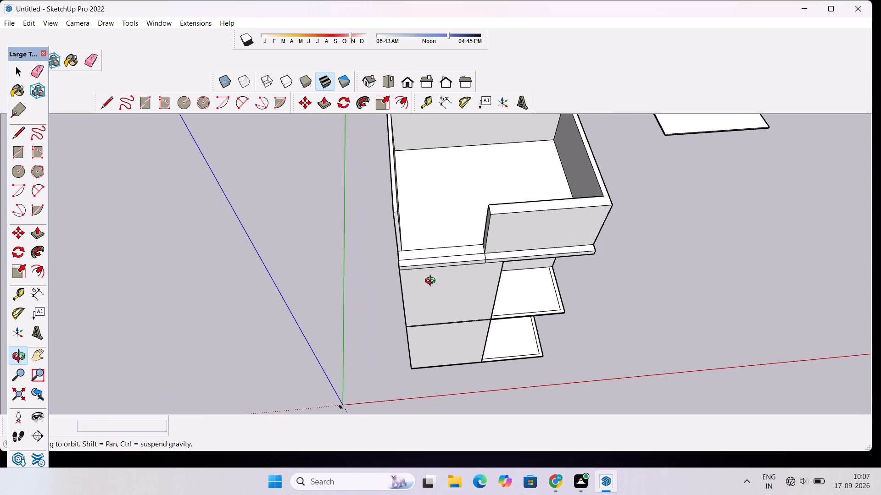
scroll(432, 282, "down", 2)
Push/Pull the inner wall strip across the top storey's front opening up 50'.
left_click_drag(424, 277, 389, 274, "shift")
scroll(395, 270, "up", 4, "shift")
left_click_drag(395, 270, 396, 293)
scroll(396, 293, "up", 2)
key("p")
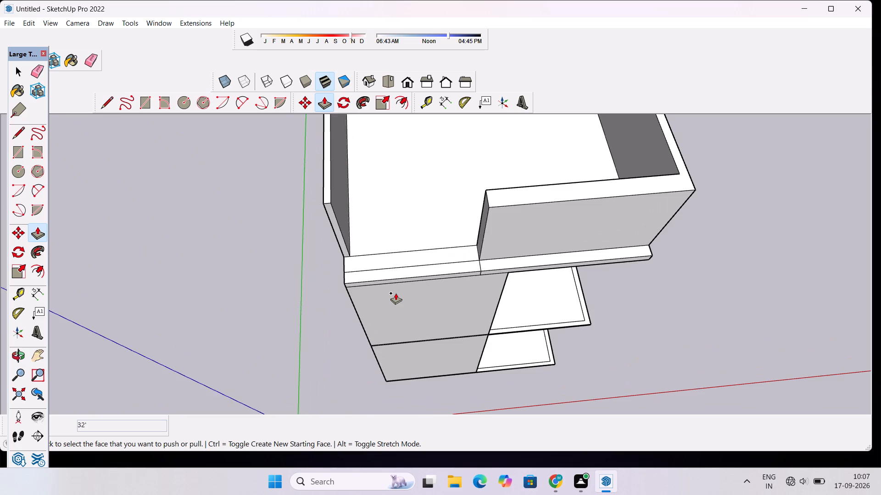
scroll(396, 293, "down", 5)
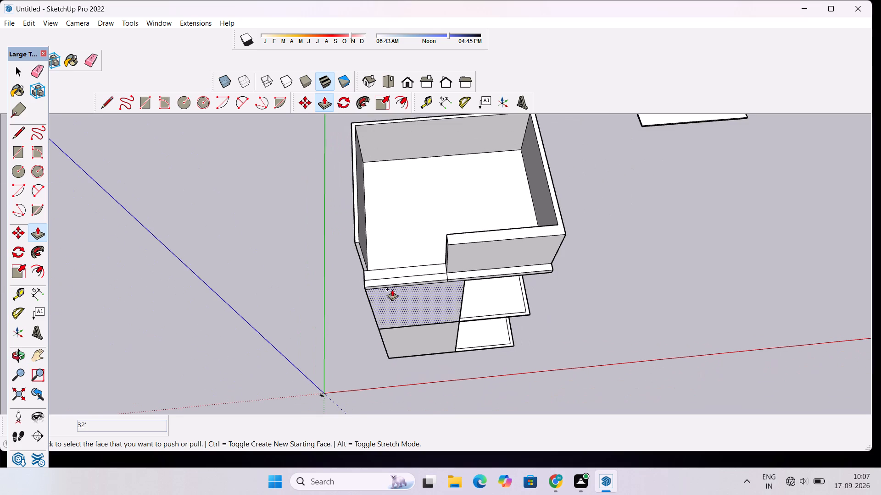
scroll(409, 268, "up", 4)
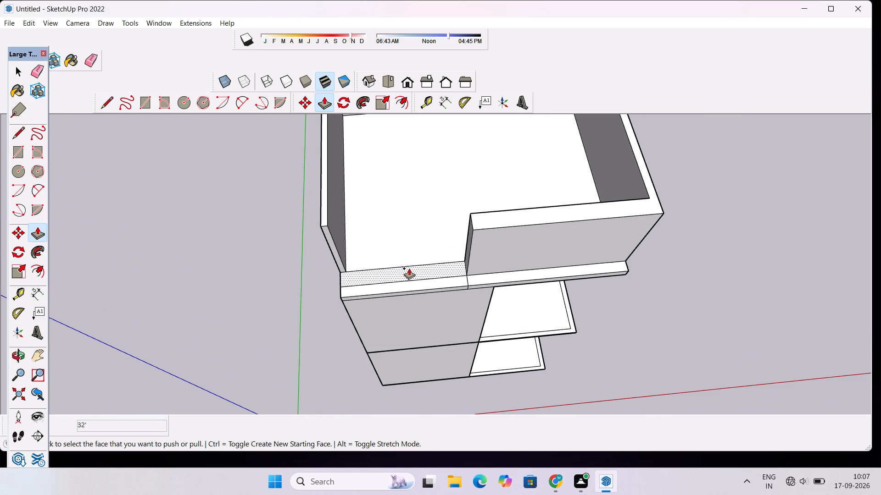
scroll(409, 269, "up", 3)
left_click(409, 270)
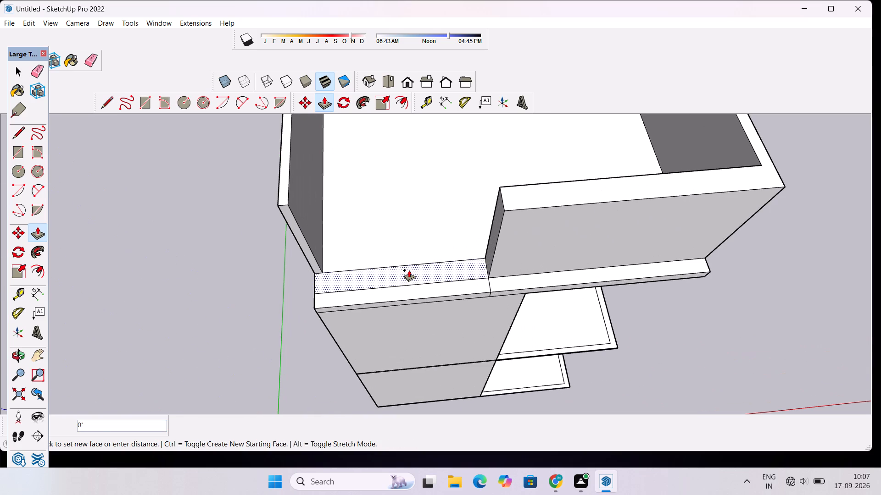
scroll(363, 240, "down", 6)
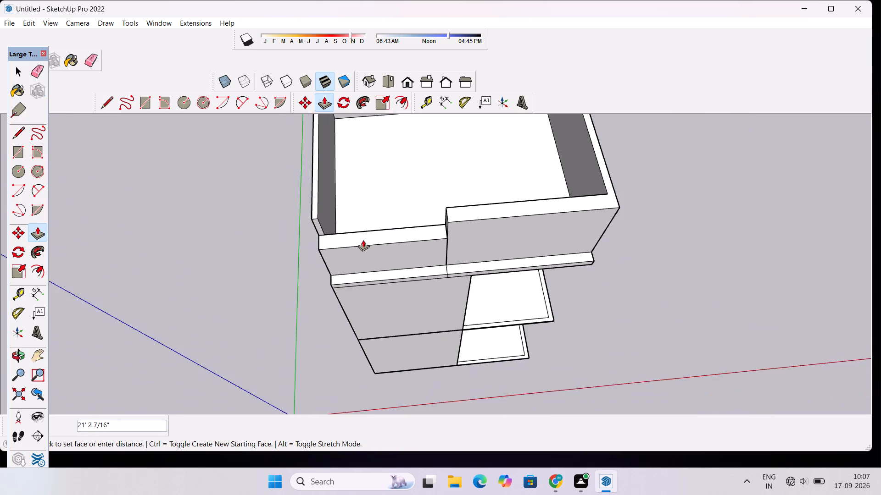
scroll(363, 240, "down", 4)
scroll(383, 197, "down", 3)
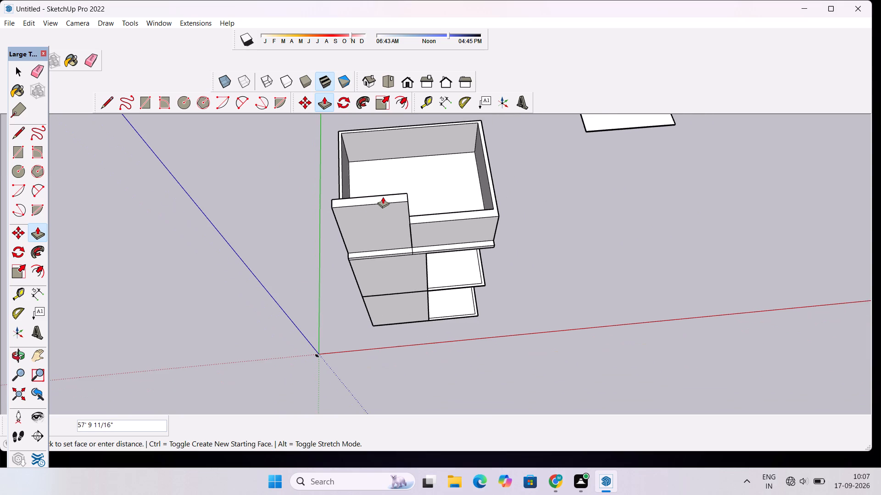
type("50'")
key("Return")
Examine the tall front wall panel and the whole building from the side, front and above.
key("o")
left_click_drag(401, 269, 391, 218)
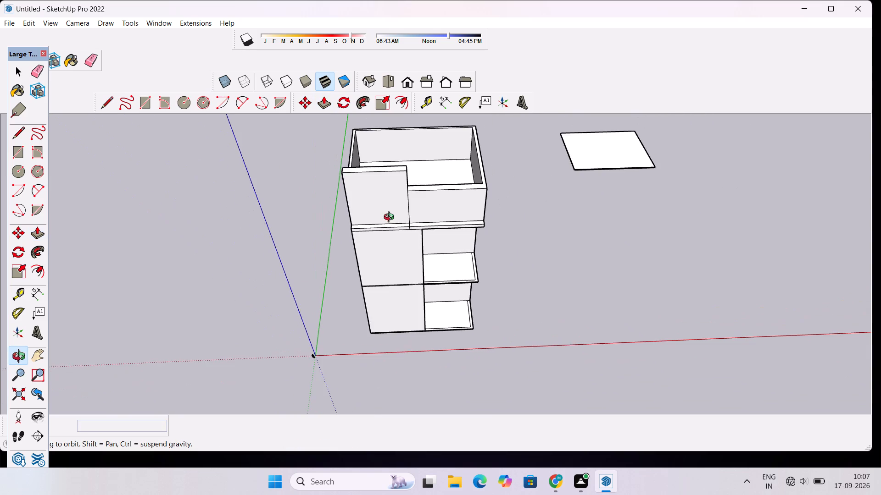
left_click_drag(391, 218, 391, 215)
scroll(391, 213, "down", 6)
left_click_drag(398, 256, 383, 141)
scroll(379, 151, "up", 5)
left_click_drag(365, 181, 501, 205)
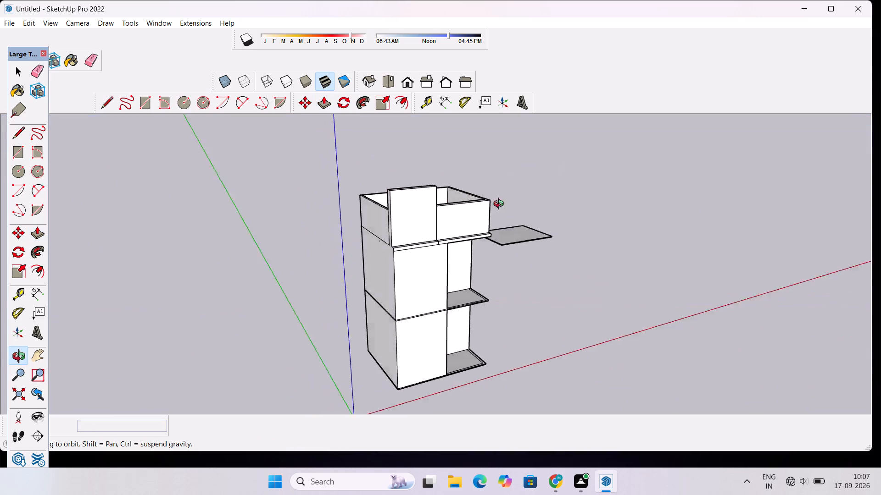
left_click_drag(501, 205, 600, 198)
scroll(476, 227, "up", 5)
left_click_drag(504, 234, 311, 249)
scroll(309, 247, "down", 4)
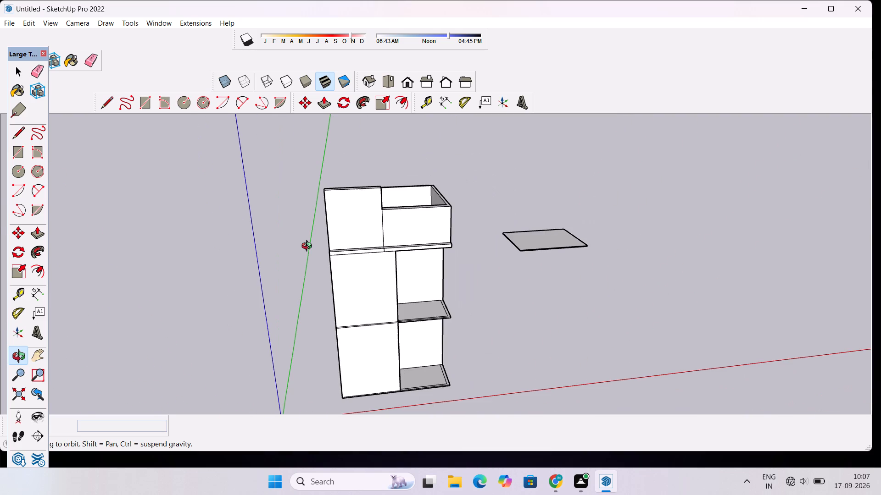
scroll(309, 247, "down", 4)
left_click_drag(337, 263, 338, 243)
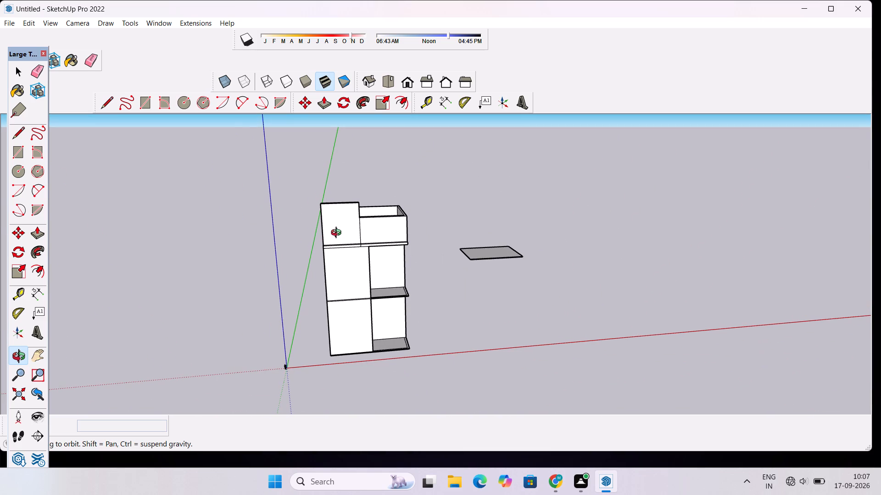
scroll(342, 233, "up", 4)
left_click_drag(366, 265, 308, 274)
scroll(322, 258, "up", 4)
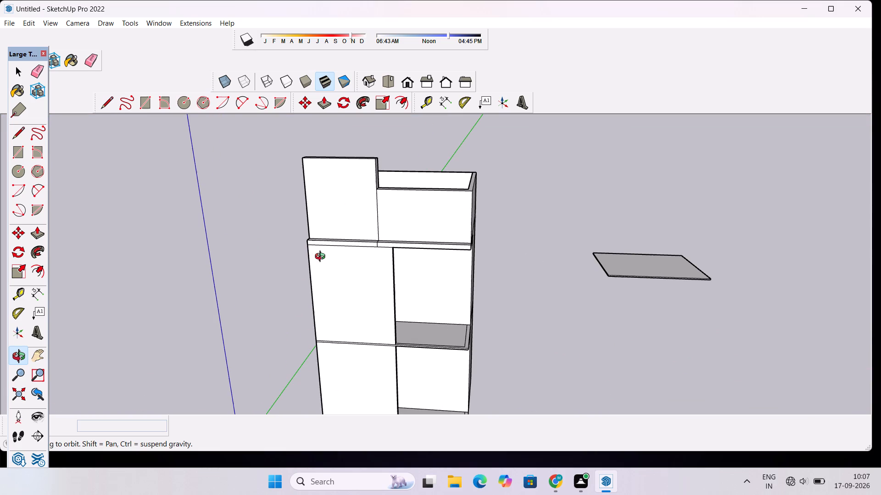
scroll(277, 247, "up", 2)
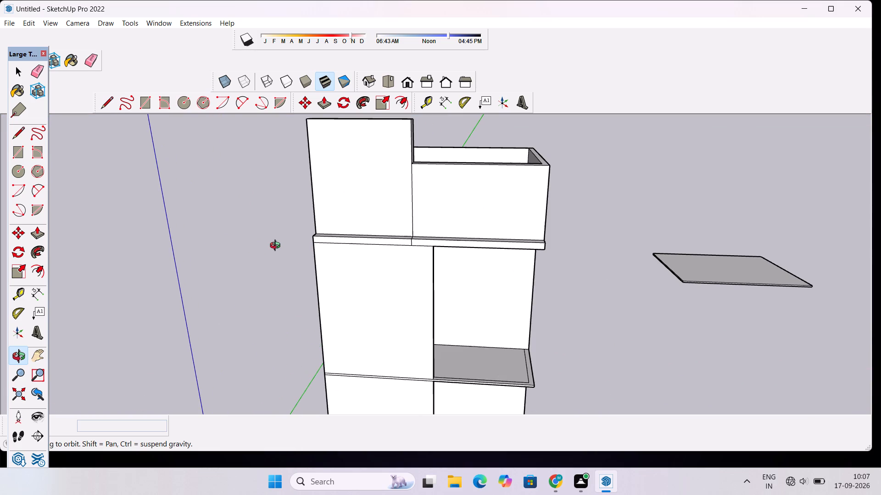
scroll(277, 247, "down", 2)
left_click_drag(323, 292, 351, 227)
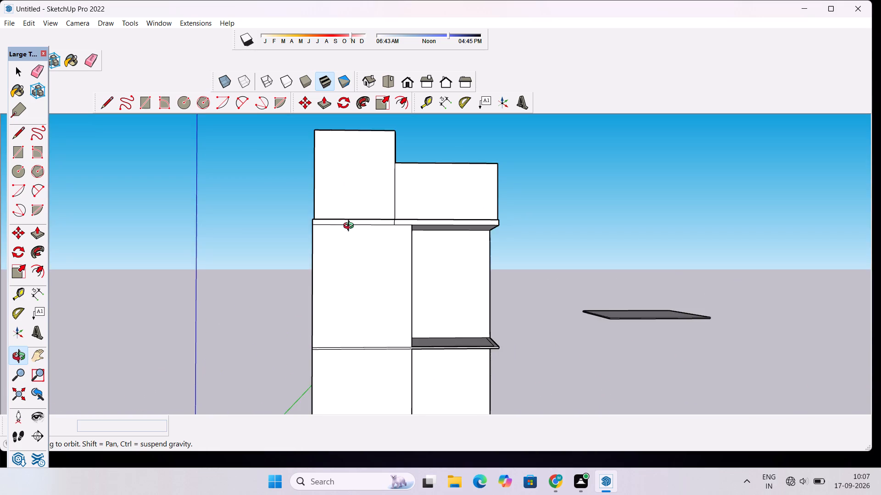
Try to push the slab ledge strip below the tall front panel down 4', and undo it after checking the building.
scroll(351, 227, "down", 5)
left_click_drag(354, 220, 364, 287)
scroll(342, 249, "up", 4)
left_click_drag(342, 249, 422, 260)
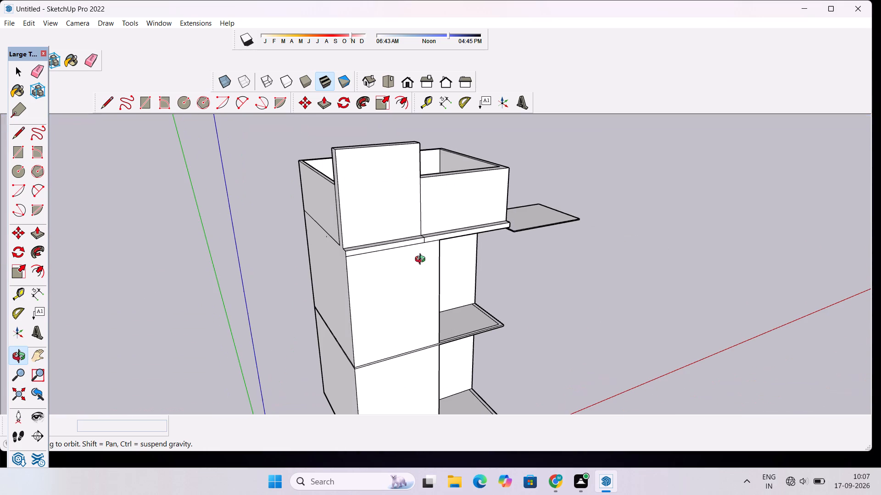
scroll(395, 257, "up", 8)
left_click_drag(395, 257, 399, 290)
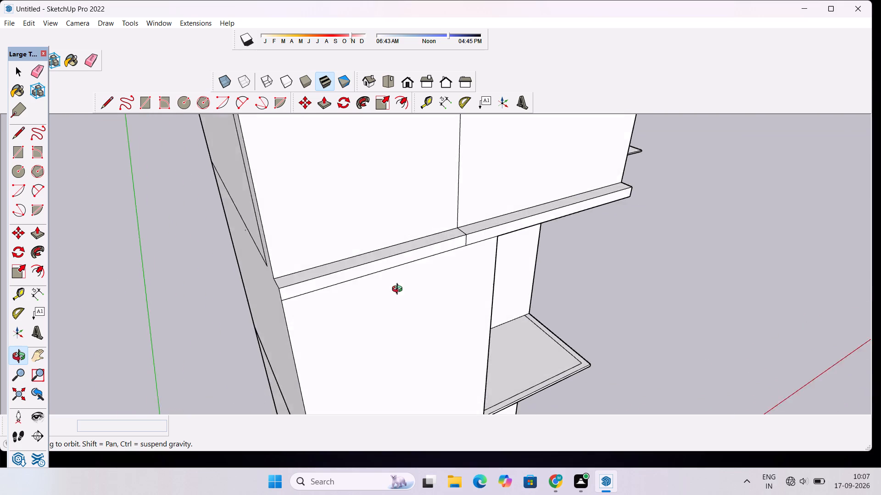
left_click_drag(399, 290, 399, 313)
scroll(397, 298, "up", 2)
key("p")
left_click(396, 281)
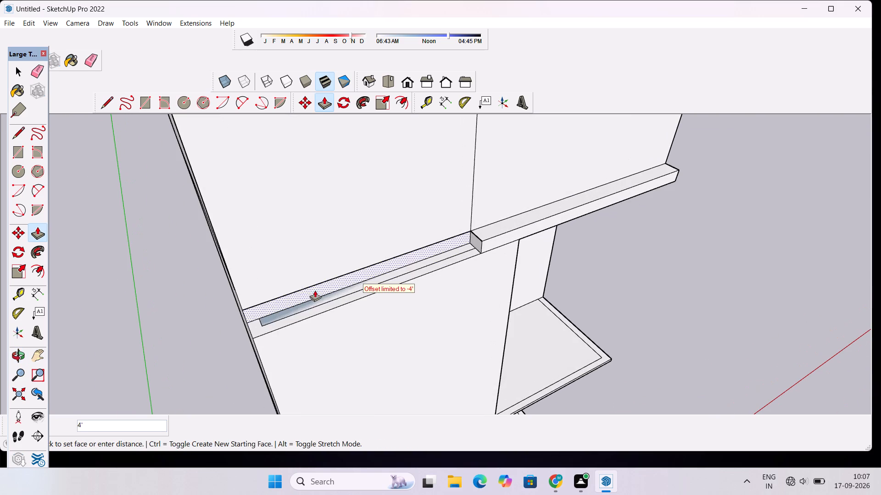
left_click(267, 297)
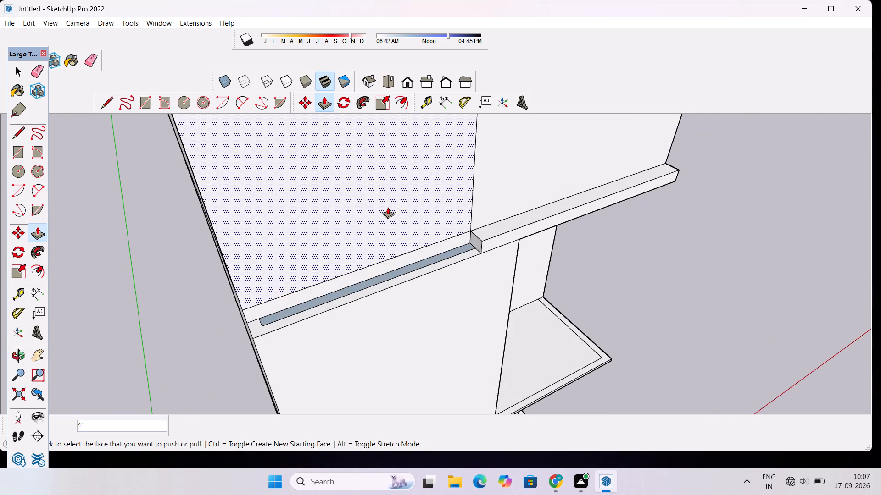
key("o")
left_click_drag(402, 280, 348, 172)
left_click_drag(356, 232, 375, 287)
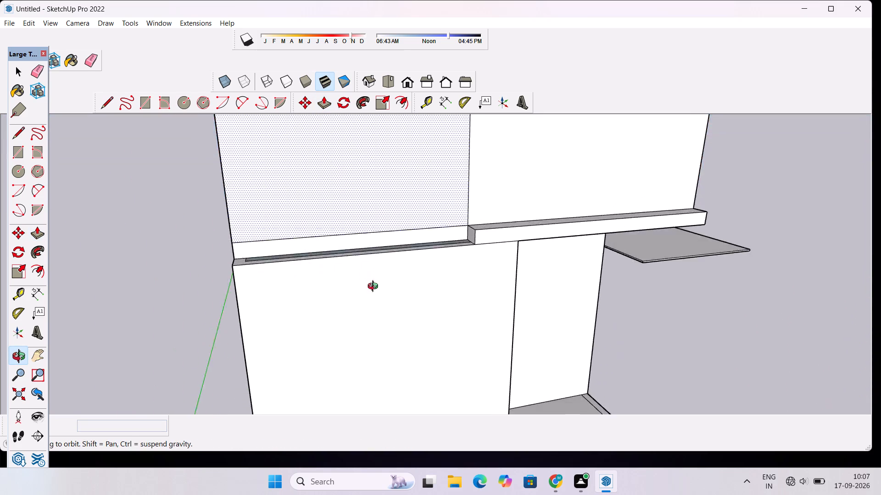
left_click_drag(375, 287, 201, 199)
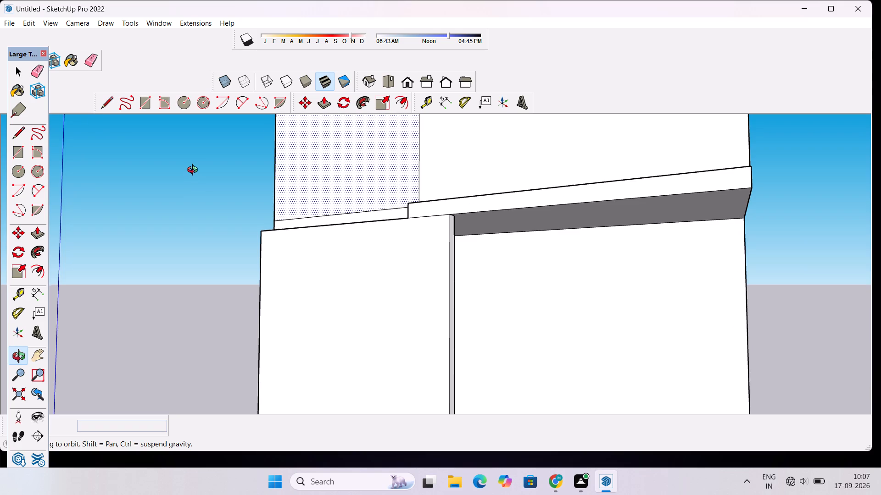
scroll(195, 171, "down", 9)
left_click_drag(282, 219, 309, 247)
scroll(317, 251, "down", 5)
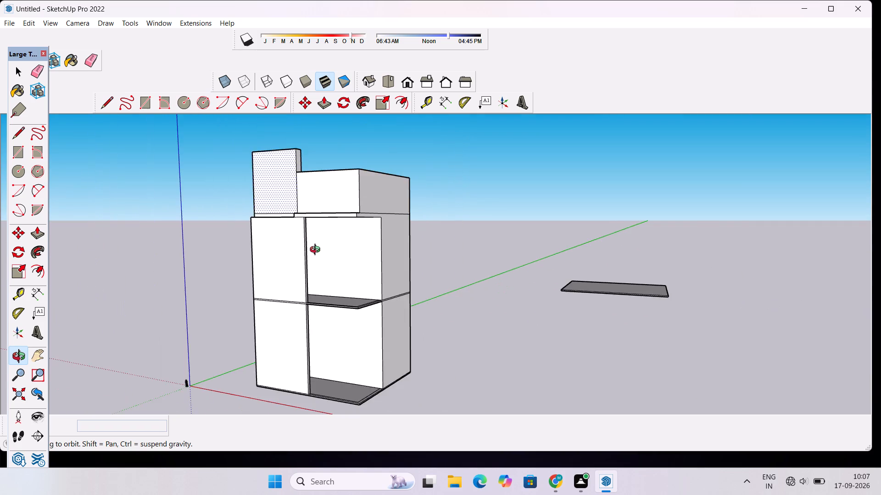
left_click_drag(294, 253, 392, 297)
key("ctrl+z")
Push/Pull the tall front panel's outer face forward 4' to the front edge of the slab ledge.
scroll(288, 237, "up", 8)
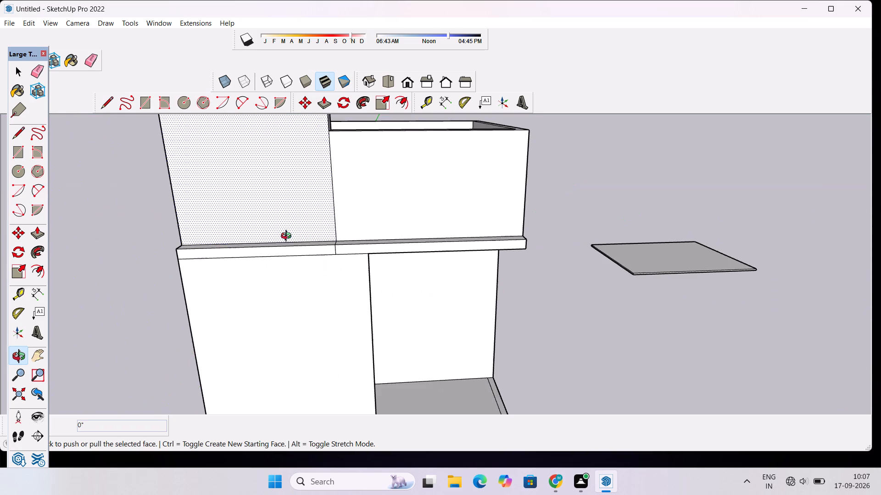
scroll(288, 237, "up", 1)
left_click_drag(288, 237, 322, 270)
scroll(322, 270, "up", 3)
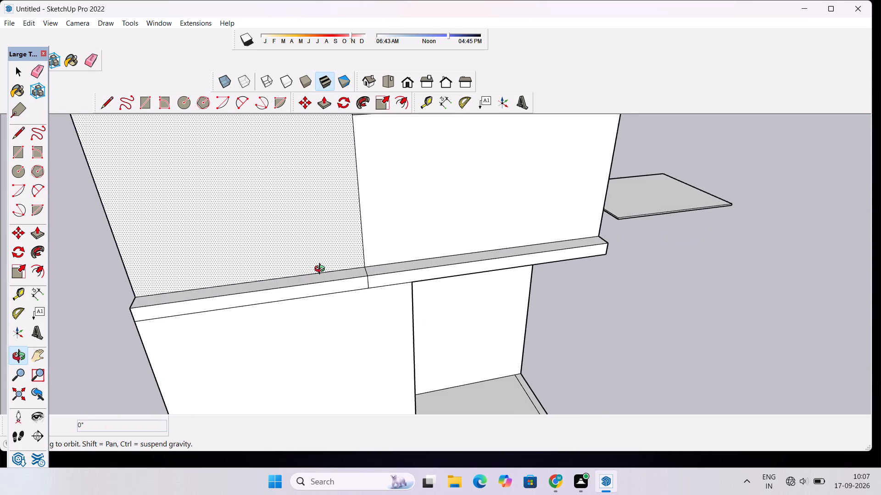
scroll(322, 270, "up", 1)
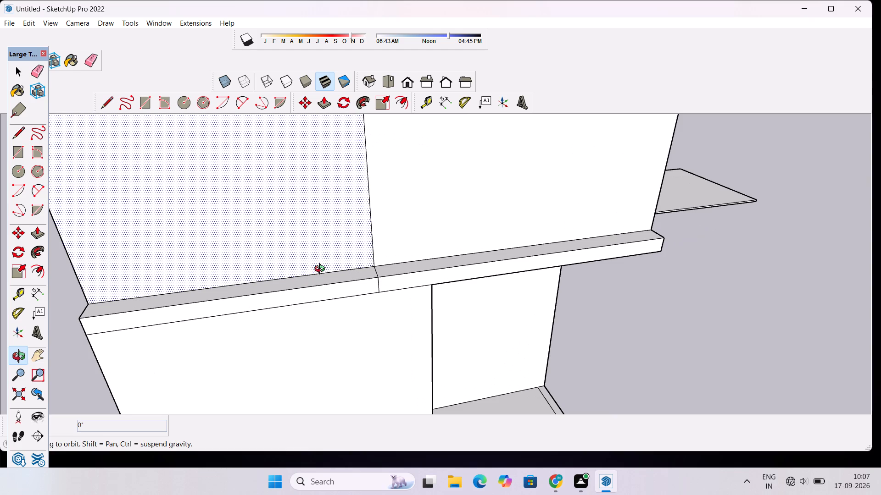
key("p")
left_click(315, 264)
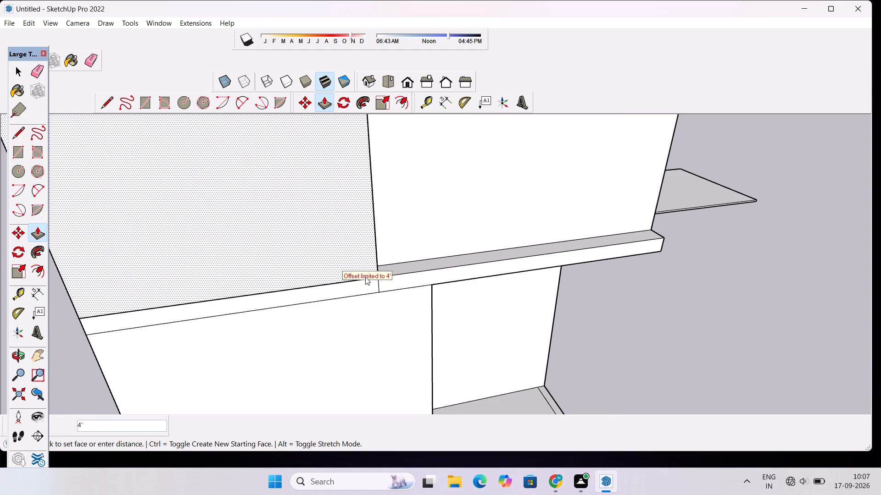
left_click(367, 277)
left_click(368, 293)
key("space")
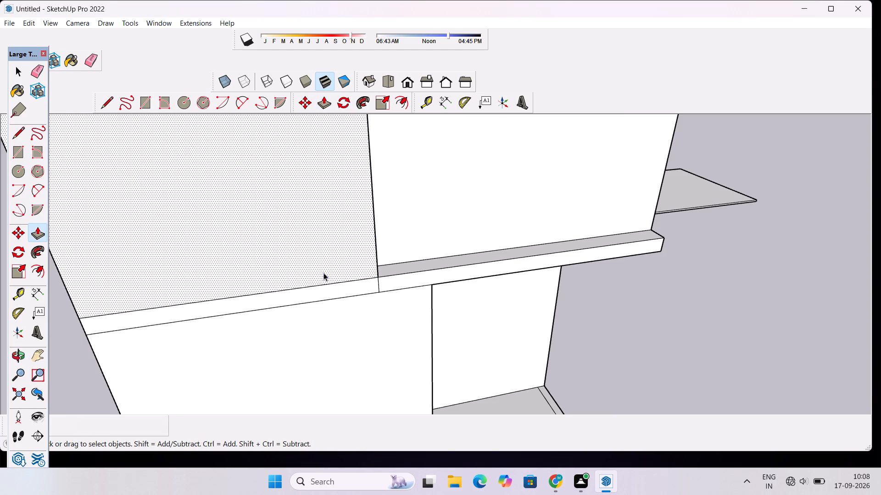
Examine the tall front panel and the whole building from the front, sides, below and above.
key("o")
left_click_drag(342, 312, 262, 206)
scroll(260, 185, "down", 10)
left_click_drag(316, 199, 224, 242)
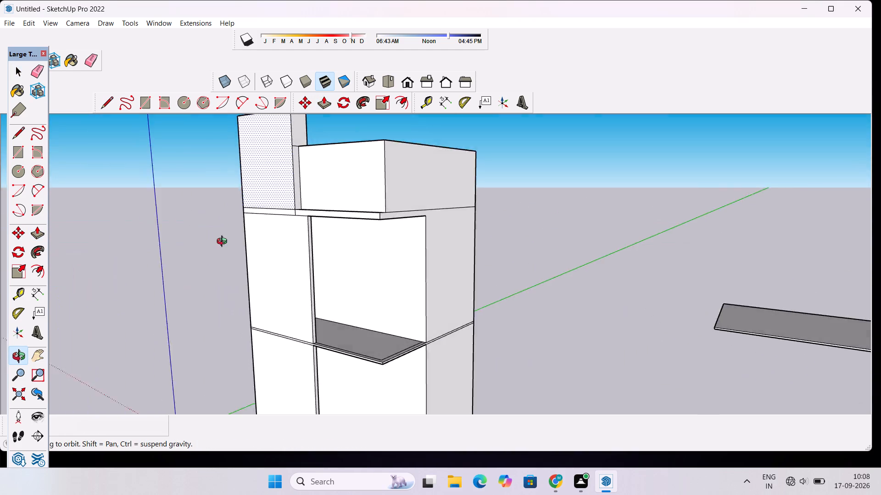
left_click_drag(224, 242, 357, 256)
scroll(348, 248, "up", 3)
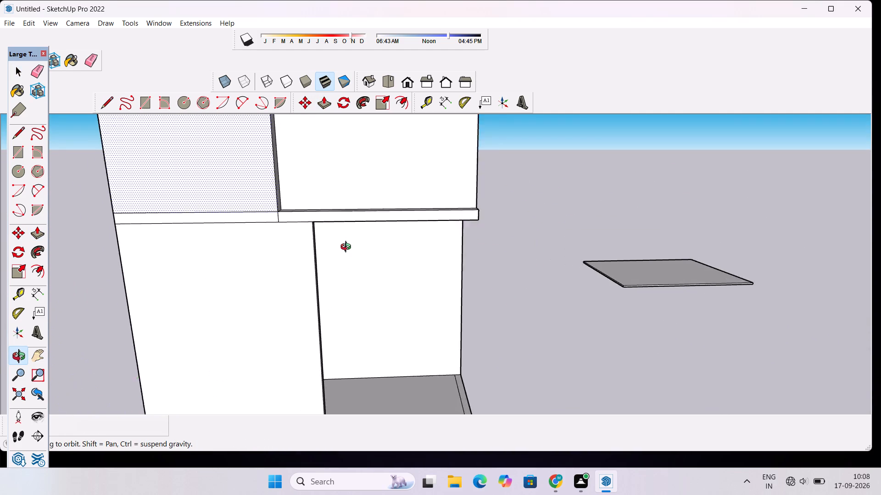
scroll(348, 248, "up", 1)
scroll(348, 248, "down", 3)
left_click_drag(347, 247, 432, 241, "shift")
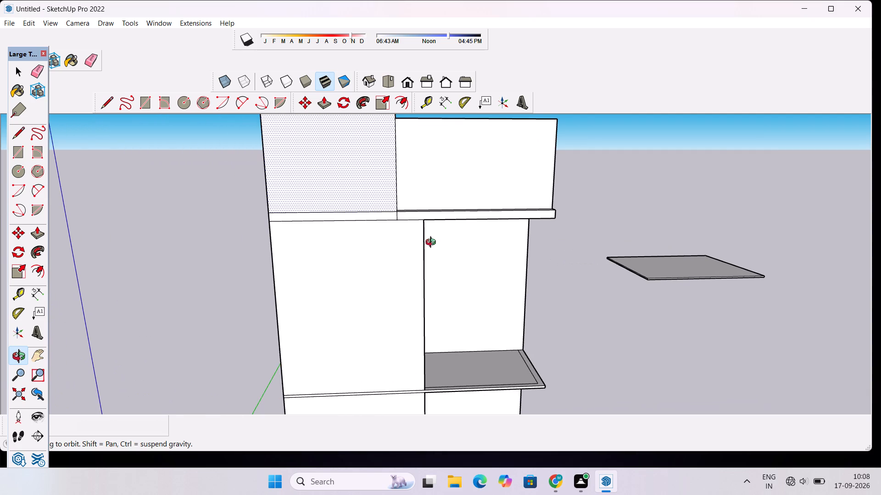
left_click_drag(459, 286, 441, 161)
scroll(441, 161, "down", 3)
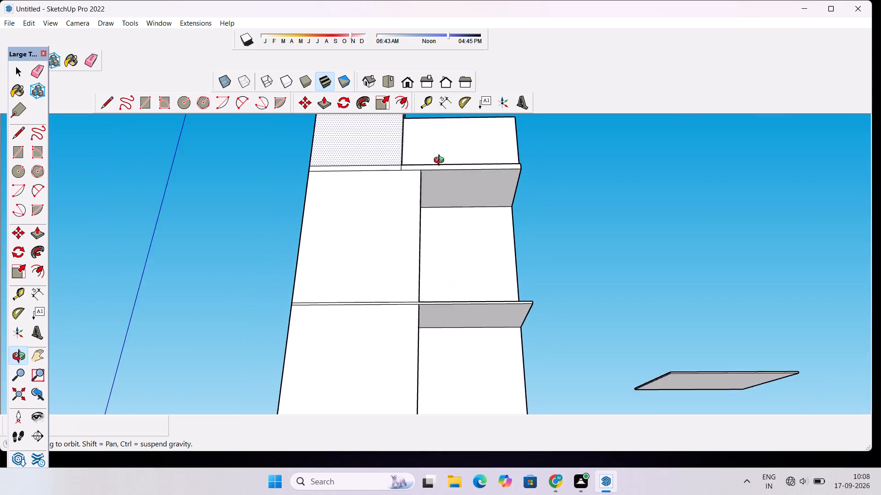
scroll(441, 161, "down", 2)
scroll(442, 174, "up", 3)
left_click_drag(444, 174, 459, 213)
scroll(459, 213, "down", 2)
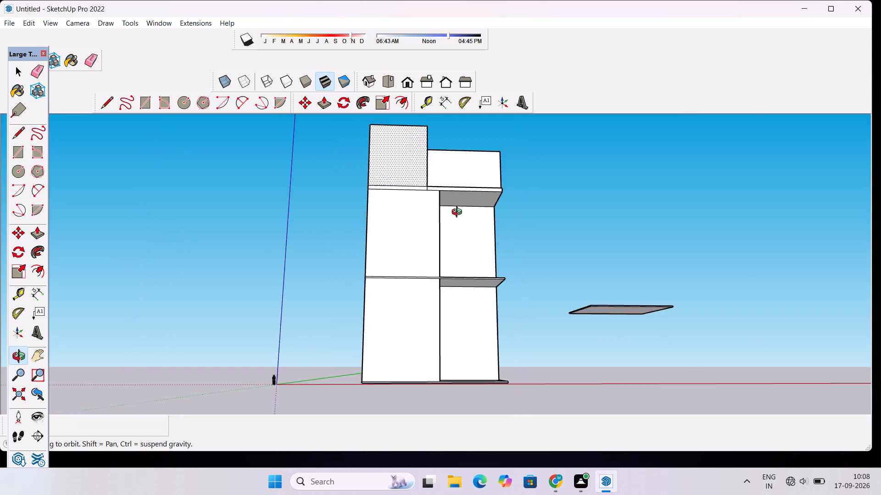
scroll(459, 213, "down", 7)
left_click_drag(435, 198, 439, 244)
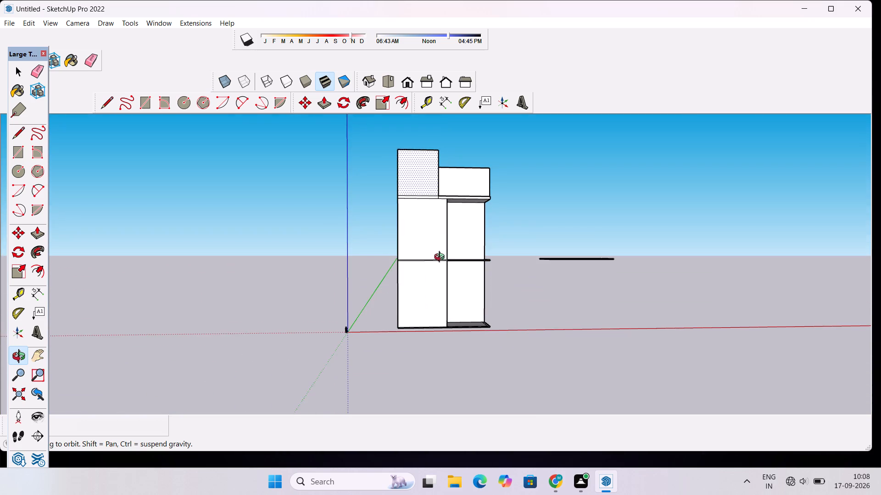
left_click(441, 257)
scroll(417, 214, "down", 2)
left_click_drag(443, 192, 457, 261)
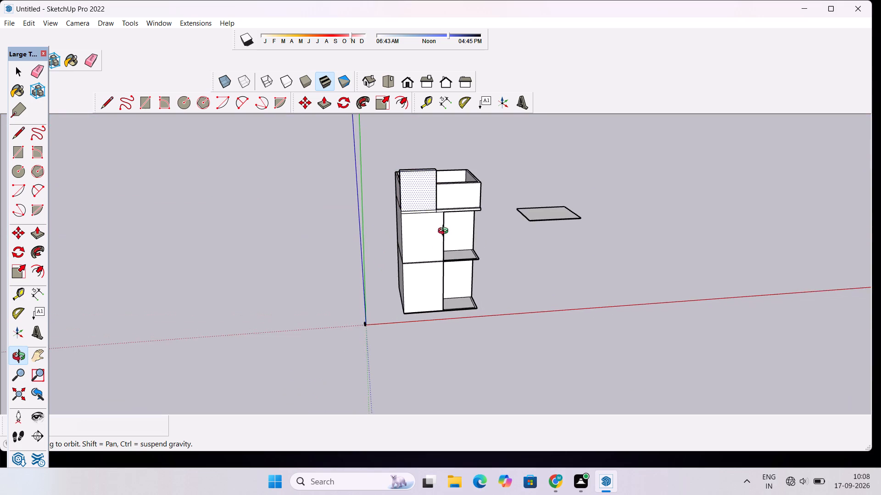
scroll(429, 172, "up", 9)
Push/Pull the tall front panel's inner face outward about 5' 8", to the outer corner of the adjoining lower front wall.
left_click_drag(464, 204, 201, 309)
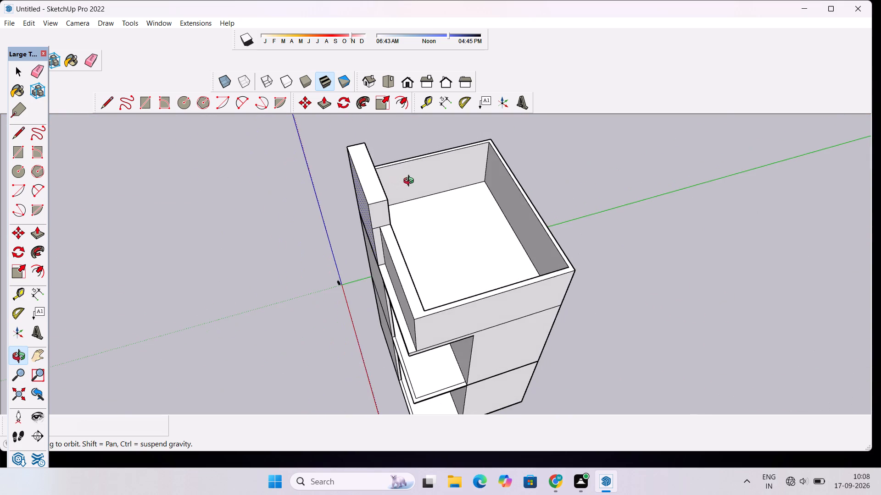
left_click_drag(411, 182, 376, 225)
scroll(408, 196, "up", 4)
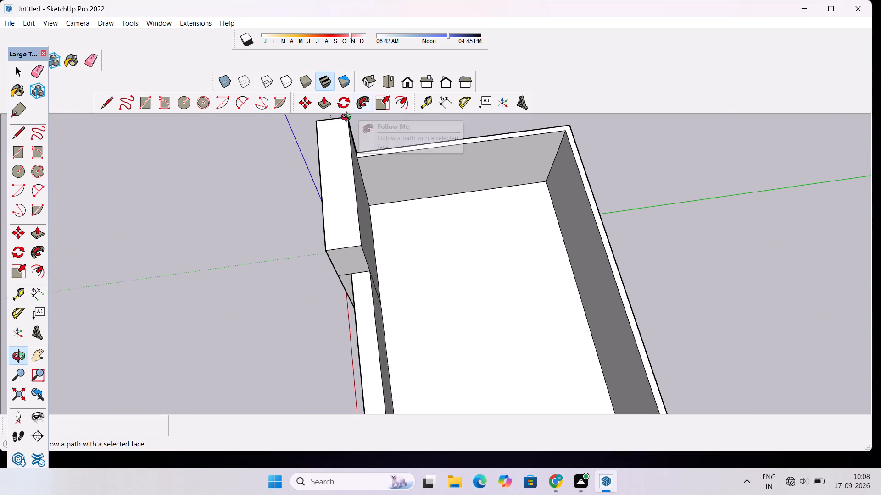
scroll(314, 149, "down", 1)
scroll(323, 170, "up", 4)
scroll(323, 170, "down", 3)
scroll(351, 228, "up", 2)
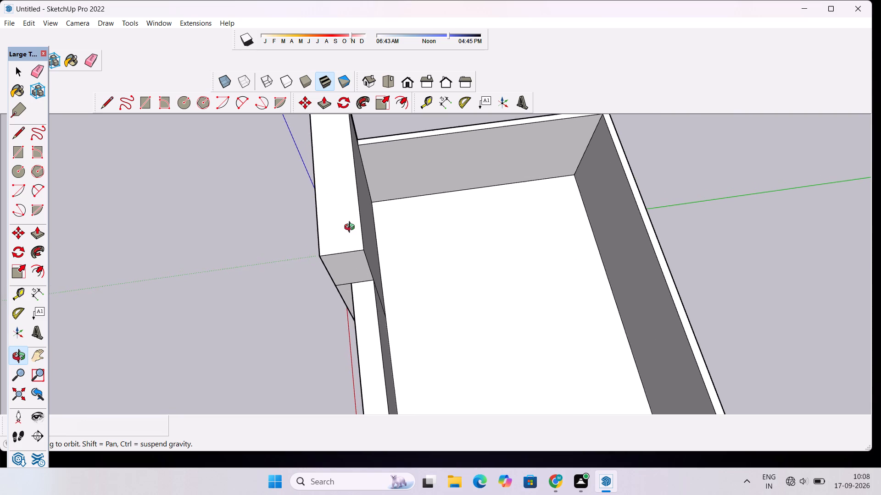
scroll(353, 229, "down", 1)
type("op")
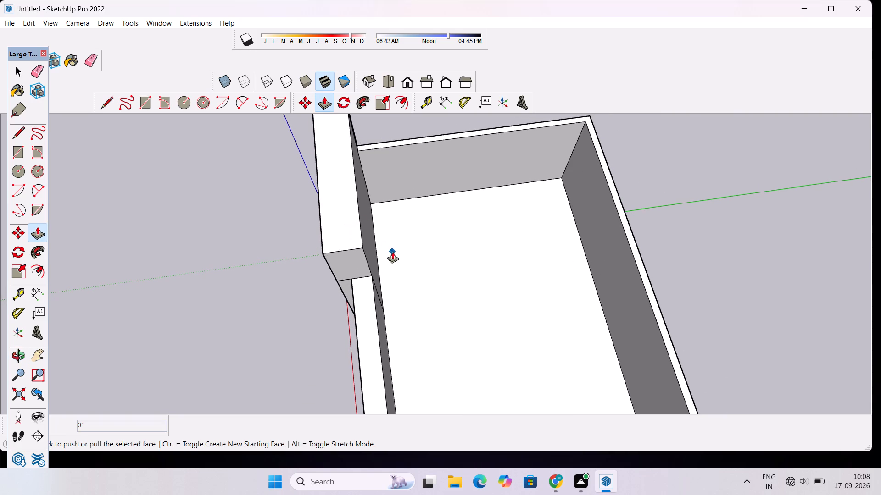
key("space")
left_click(369, 235)
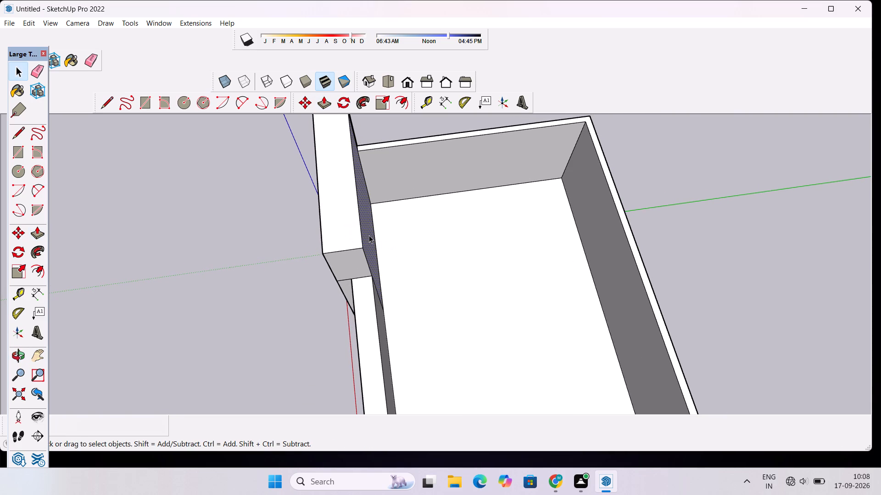
key("p")
left_click(369, 235)
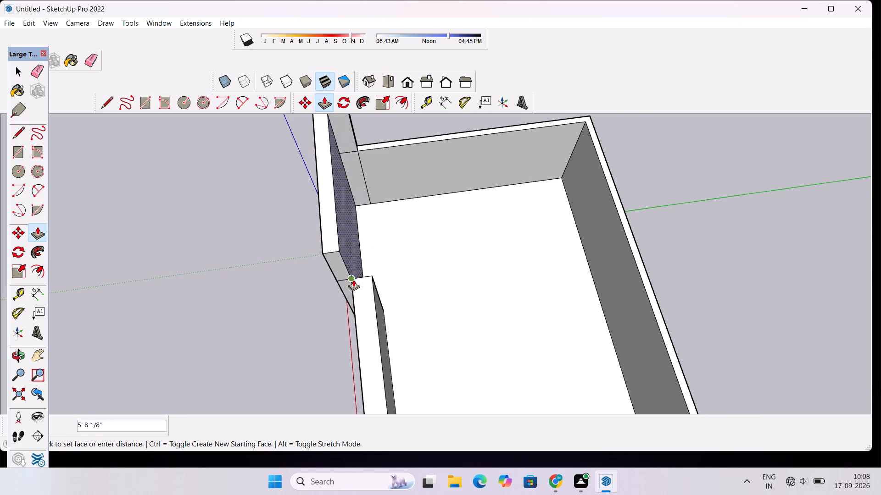
left_click(353, 280)
key("space")
scroll(360, 277, "down", 5)
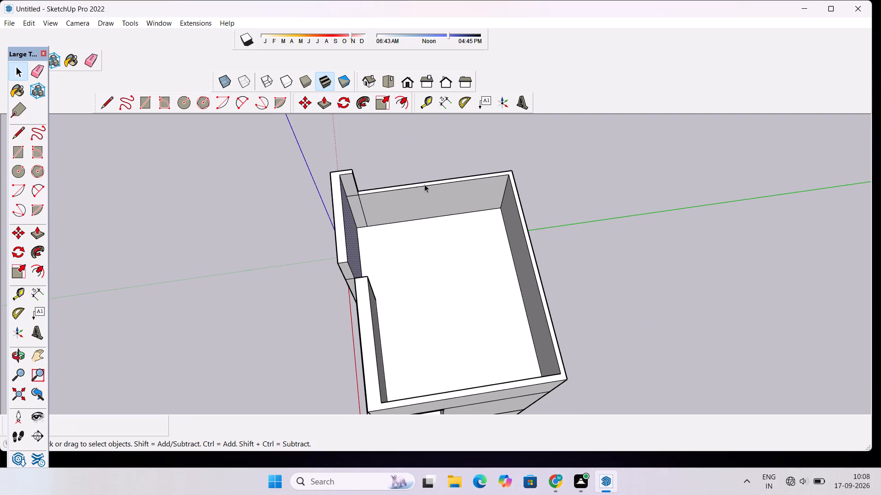
Erase the horizontal and vertical seam edges on the building's outer side wall beside the top storey and tall front panel.
key("o")
left_click_drag(329, 287, 563, 145)
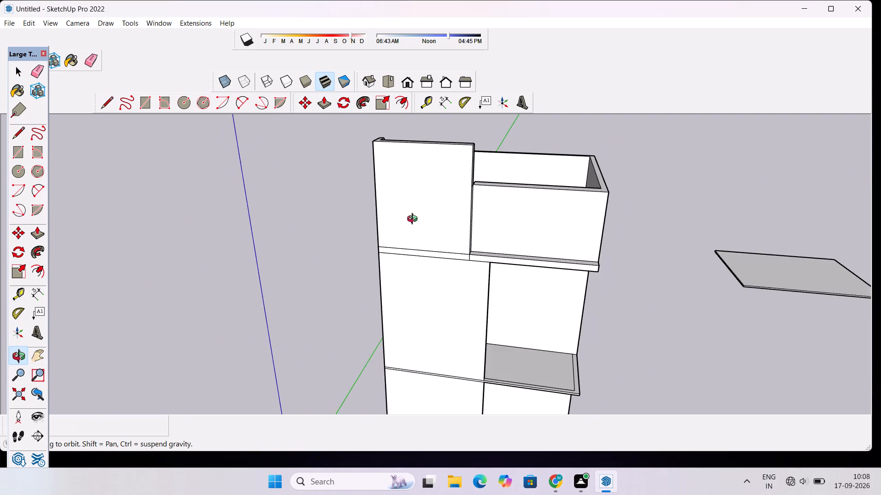
scroll(390, 229, "down", 4)
left_click_drag(426, 224, 652, 154)
scroll(410, 197, "up", 5)
left_click_drag(410, 197, 515, 220)
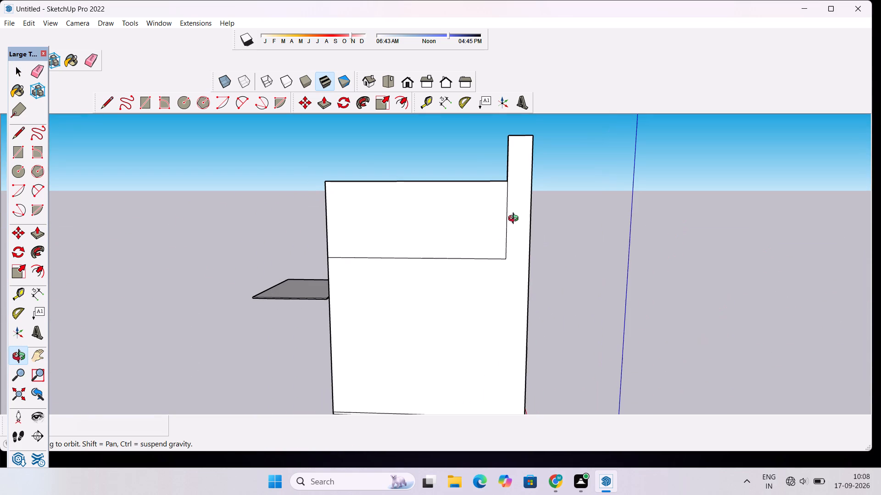
key("e")
left_click_drag(509, 205, 439, 283)
scroll(431, 244, "down", 5)
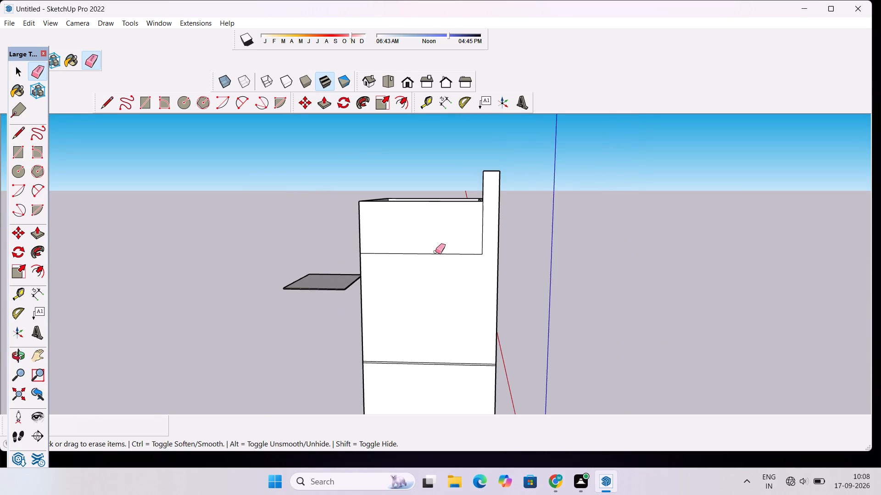
scroll(435, 253, "up", 4)
left_click(435, 253)
left_click_drag(513, 210, 490, 240)
Examine the top storey's side wall, tall front panel and ledge from the side and front.
key("o")
left_click_drag(517, 221, 395, 247)
scroll(398, 242, "down", 2)
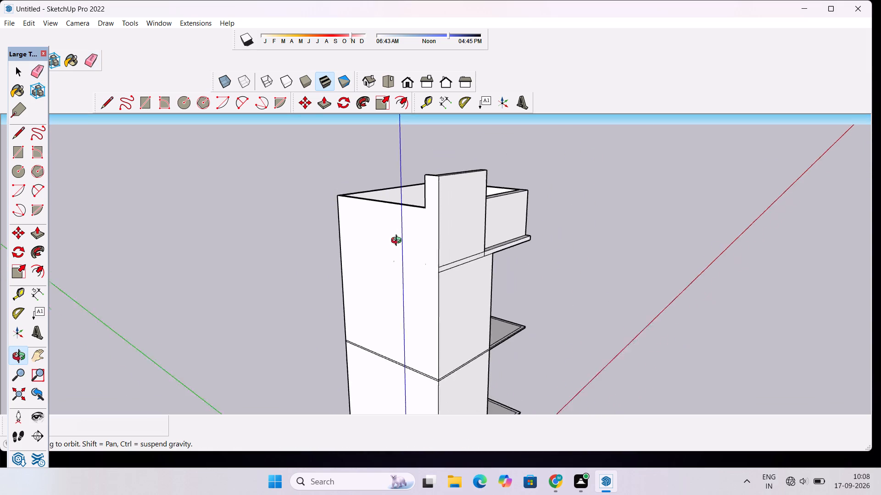
scroll(398, 242, "down", 2)
left_click_drag(468, 219, 361, 253)
scroll(524, 222, "up", 9)
left_click_drag(527, 216, 339, 274)
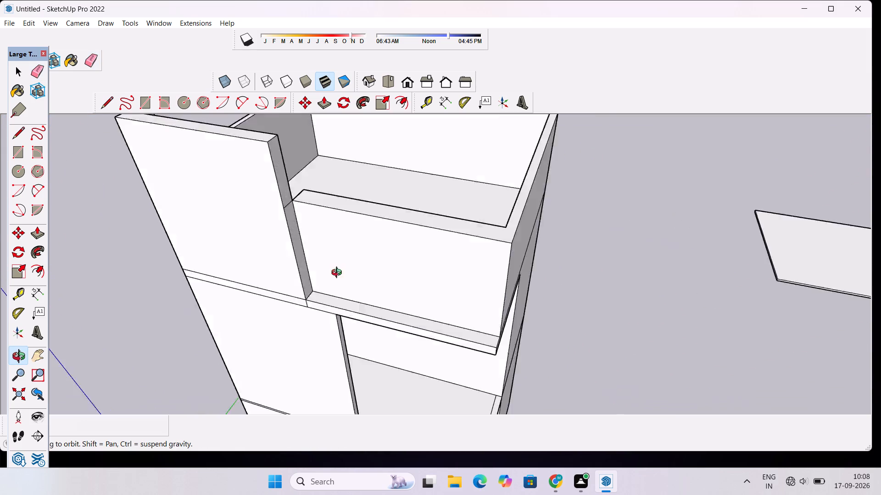
left_click_drag(339, 274, 338, 274)
Erase the short horizontal and vertical seam edges where the tall front panel meets the inner side wall of the top storey.
scroll(345, 242, "down", 8)
left_click_drag(347, 228, 360, 335, "shift")
scroll(378, 268, "up", 5)
left_click_drag(434, 267, 302, 272)
scroll(266, 227, "up", 4)
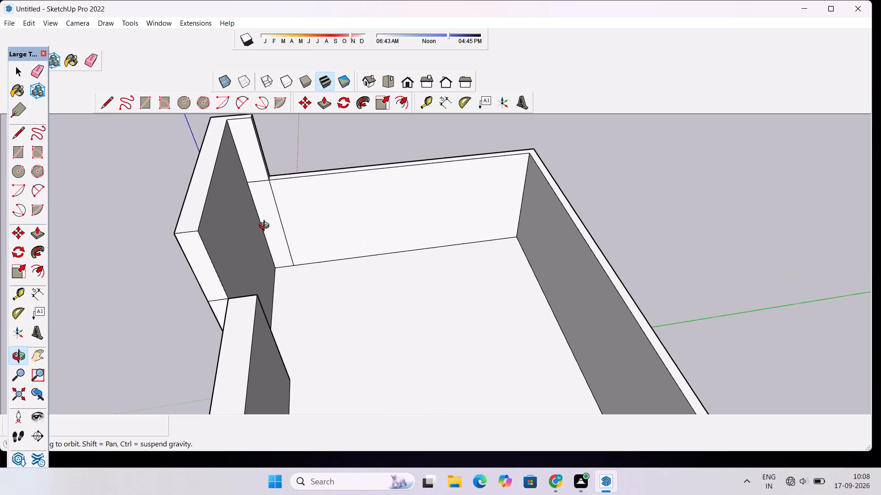
scroll(269, 318, "down", 2)
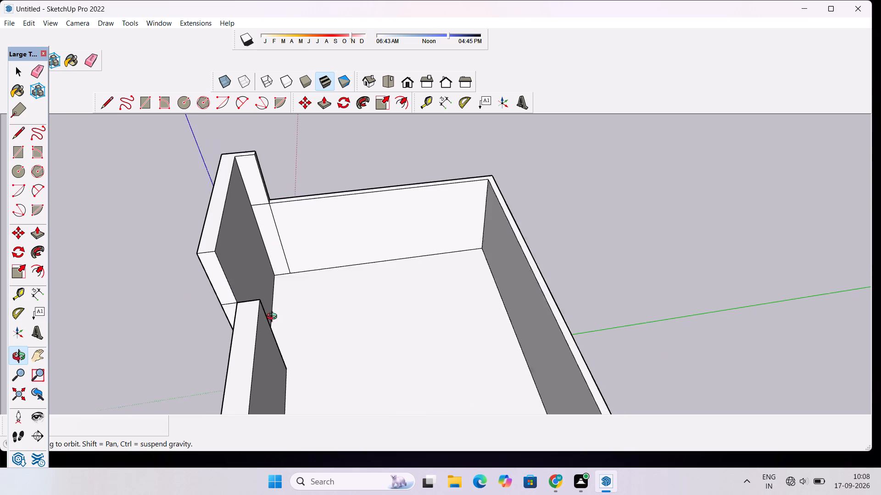
scroll(274, 318, "down", 2)
scroll(306, 180, "up", 3)
left_click_drag(251, 238, 304, 260, "shift")
scroll(305, 265, "up", 3)
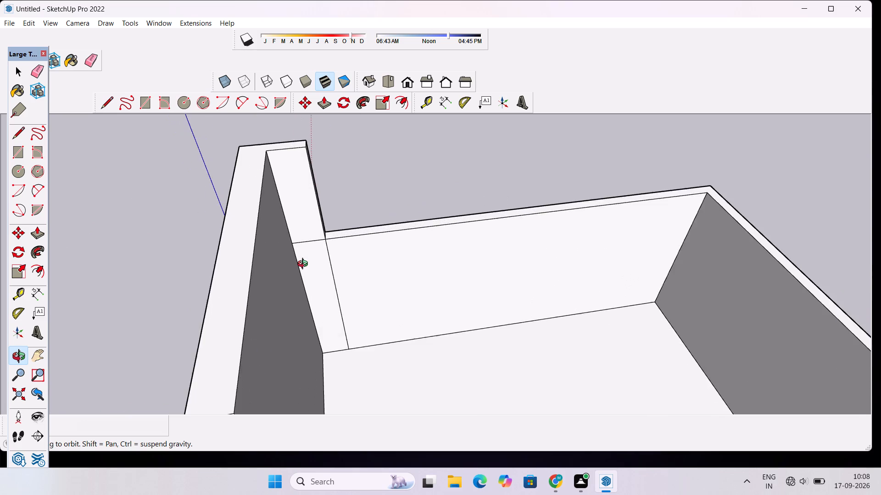
scroll(305, 265, "up", 6)
key("e")
left_click_drag(300, 222, 343, 231)
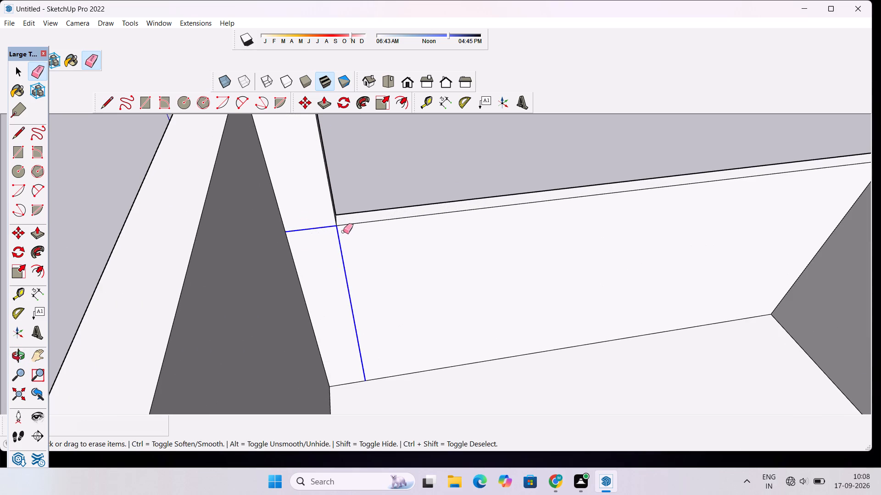
Erase the remaining horizontal and vertical seam edges where the tall front panel meets the top storey's inner side wall.
left_click_drag(343, 231, 325, 257)
Push/Pull the narrow end face of the low front wall, beside the tall front panel, by 0.5".
scroll(342, 249, "down", 10)
key("o")
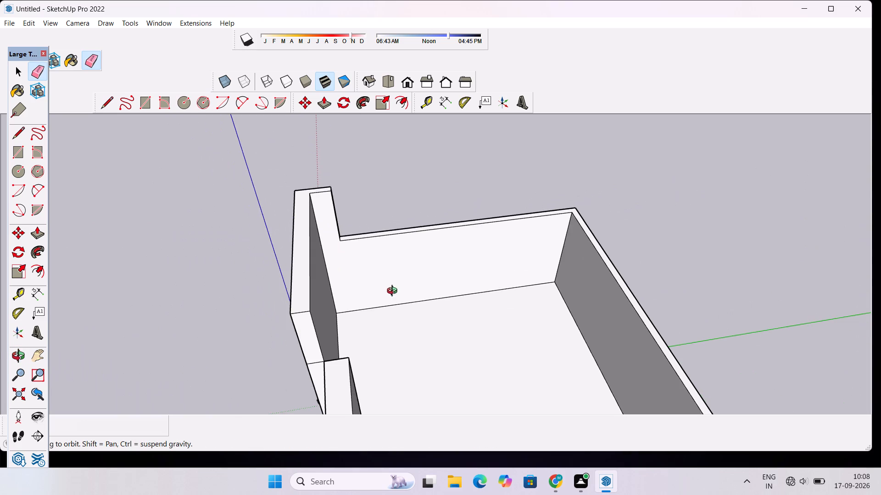
left_click_drag(398, 301, 437, 284)
scroll(442, 267, "down", 6)
left_click_drag(312, 302, 325, 302)
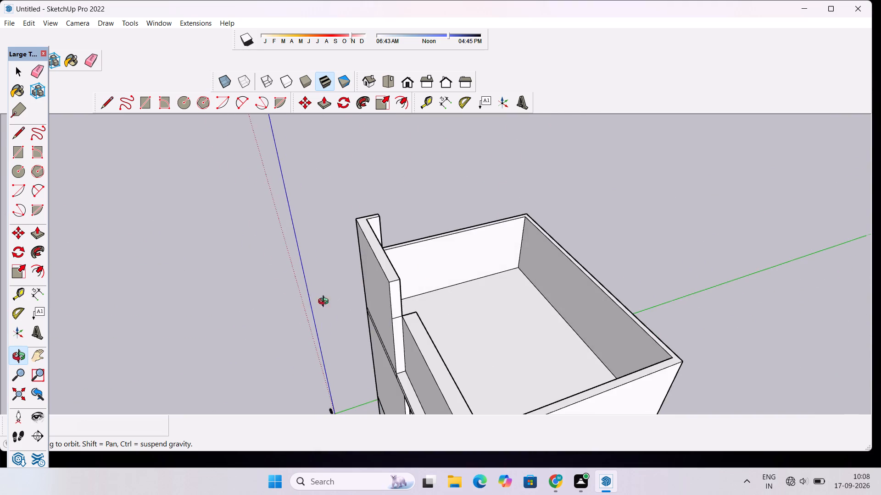
left_click_drag(325, 302, 781, 186)
scroll(382, 234, "up", 5)
left_click_drag(382, 234, 604, 357)
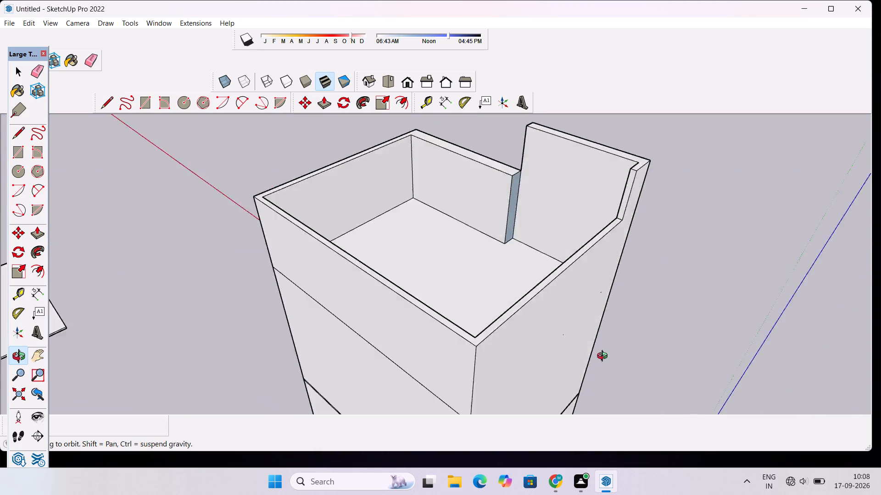
left_click_drag(604, 357, 485, 343)
scroll(632, 260, "up", 8)
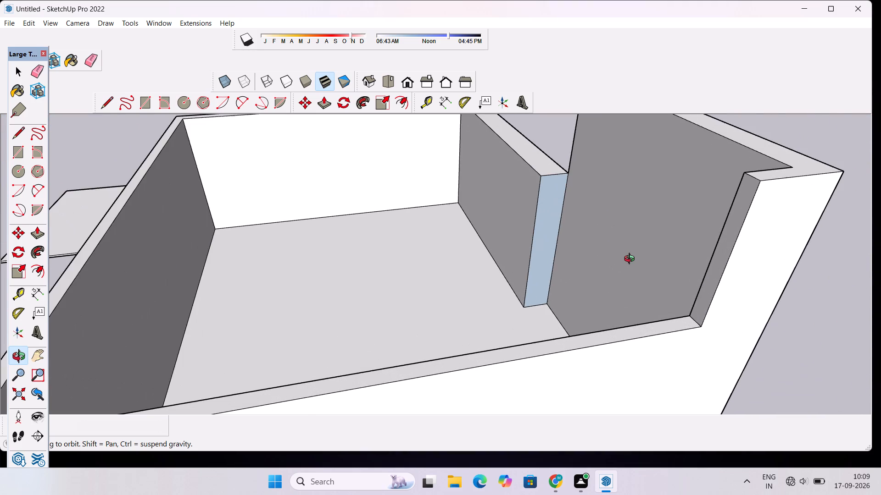
left_click_drag(620, 262, 556, 260, "shift")
scroll(489, 238, "up", 4)
left_click_drag(489, 238, 473, 283, "shift")
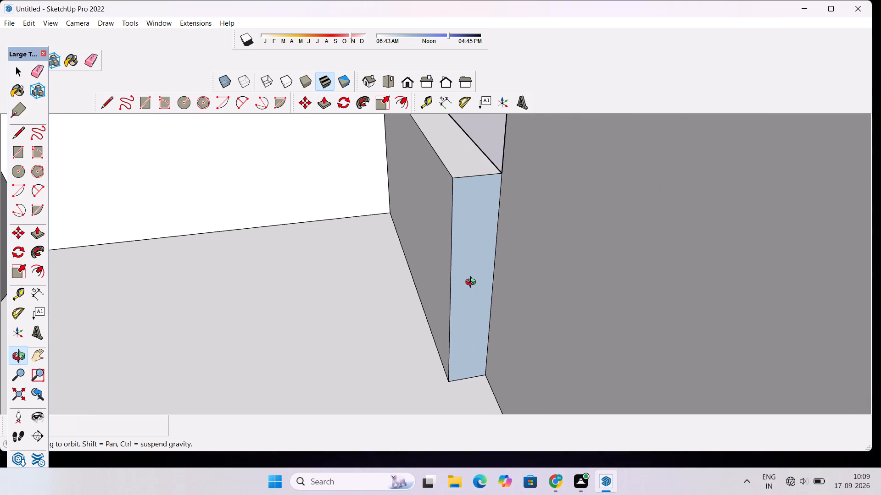
scroll(473, 283, "up", 1)
key("p")
left_click(474, 273)
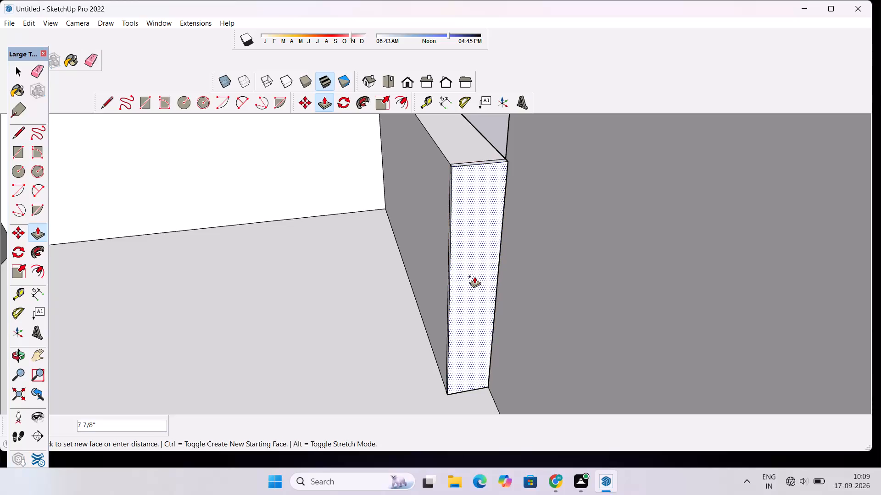
type("0.5\"")
key("Return")
key("space")
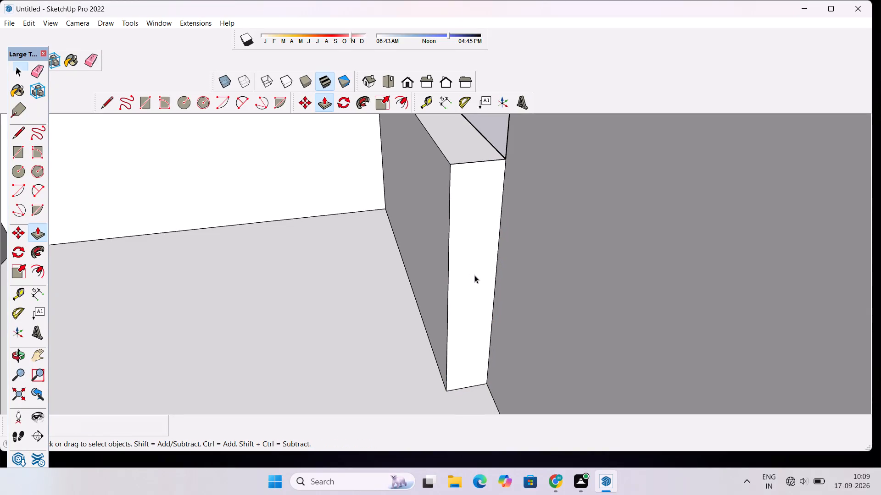
Examine the building from the front, moving in on the recessed balcony floors of the two lower storeys.
left_click(409, 89)
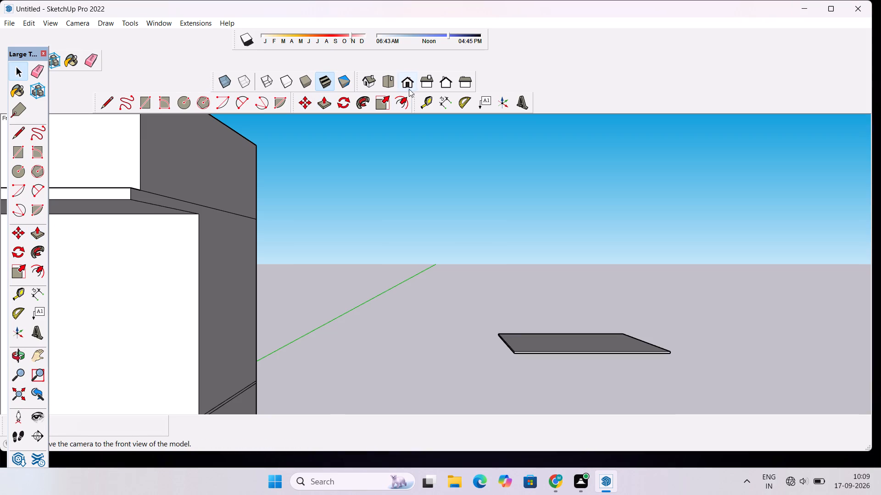
key("o")
scroll(426, 212, "down", 14)
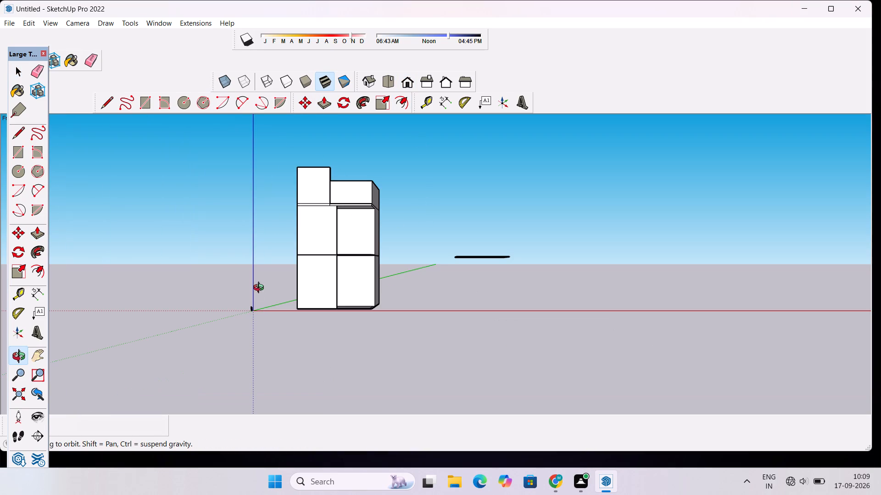
left_click_drag(299, 215, 300, 236)
scroll(300, 236, "up", 3)
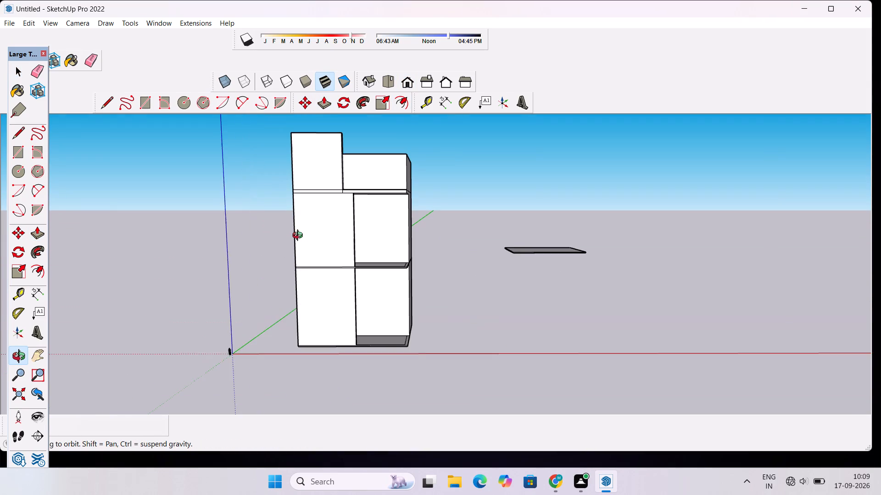
scroll(300, 236, "up", 1)
scroll(301, 236, "down", 3)
left_click_drag(308, 228, 364, 245, "shift")
scroll(364, 245, "up", 3)
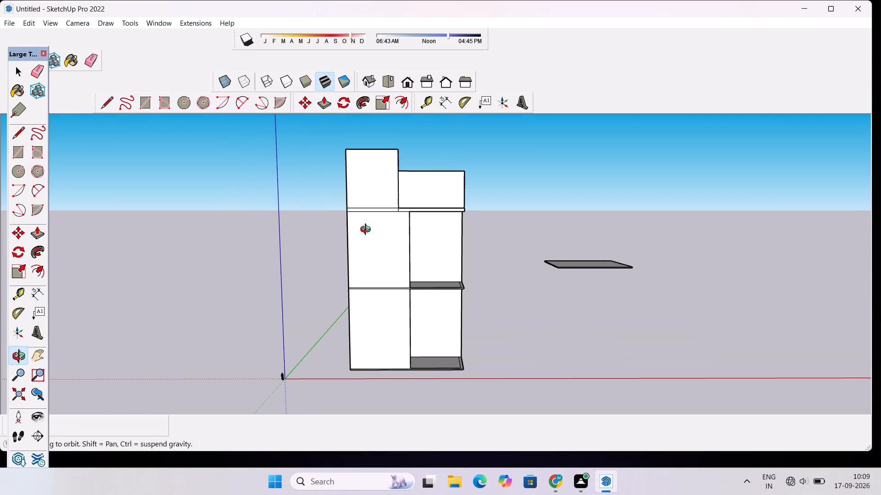
left_click_drag(368, 231, 361, 240)
scroll(331, 233, "down", 5)
scroll(368, 302, "up", 4)
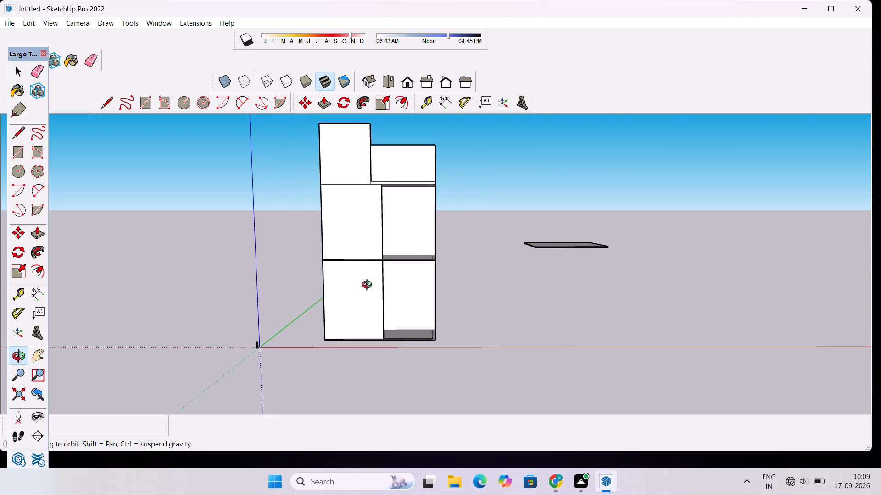
scroll(369, 286, "up", 5)
left_click_drag(379, 259, 336, 254, "shift")
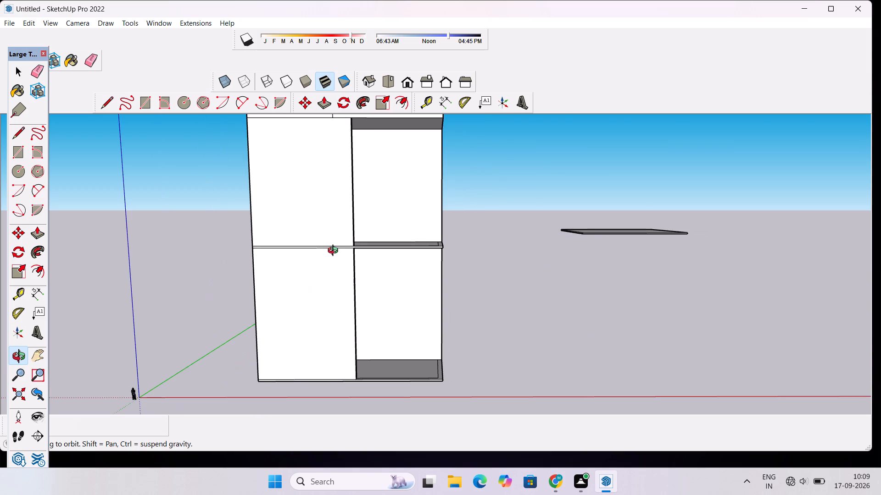
scroll(335, 252, "down", 3)
left_click_drag(334, 253, 329, 285)
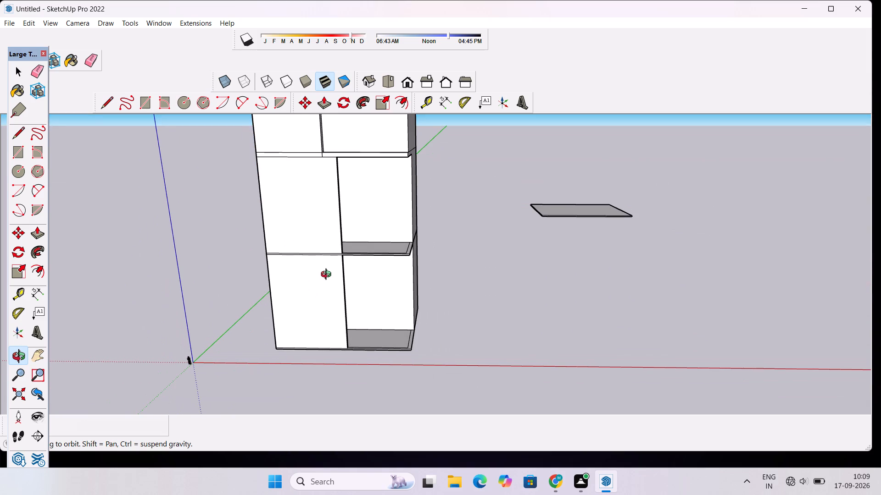
scroll(328, 275, "up", 1)
left_click_drag(341, 260, 350, 316)
scroll(390, 269, "up", 5)
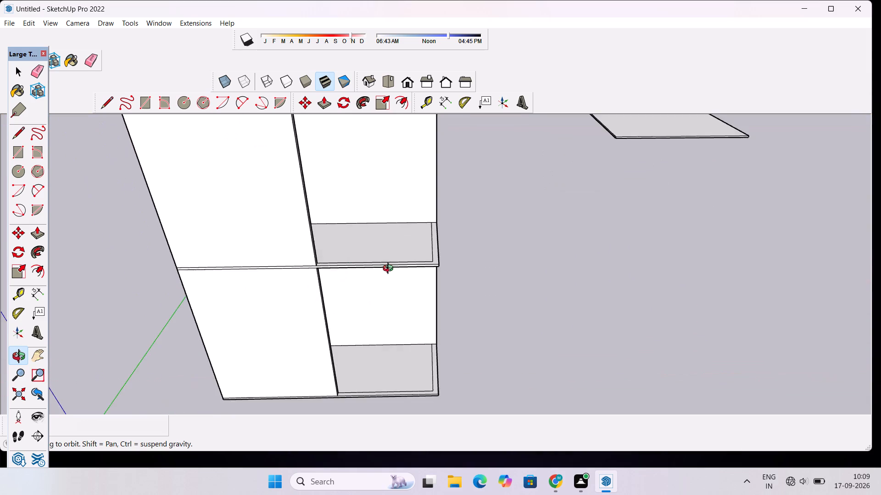
scroll(390, 269, "up", 3)
left_click_drag(331, 270, 332, 290)
scroll(333, 290, "up", 2)
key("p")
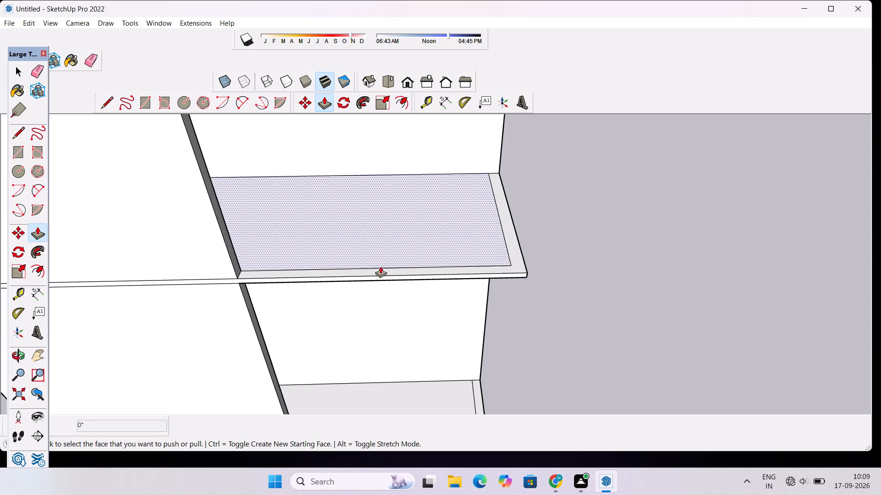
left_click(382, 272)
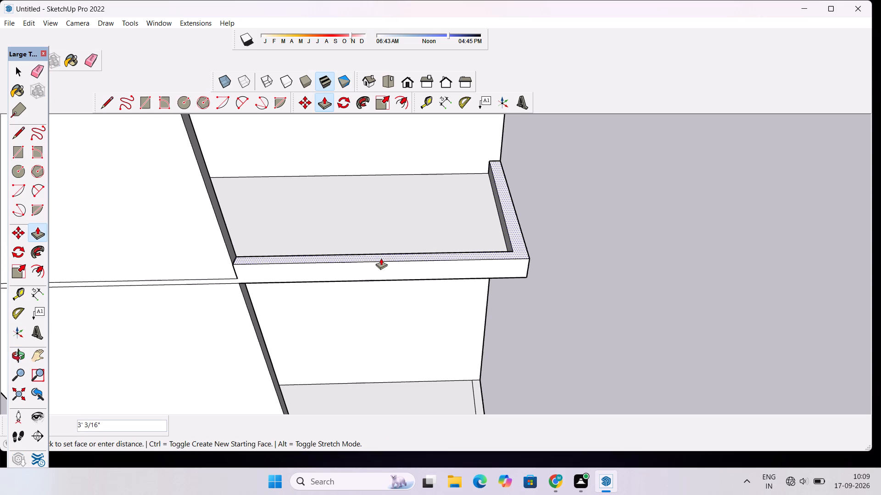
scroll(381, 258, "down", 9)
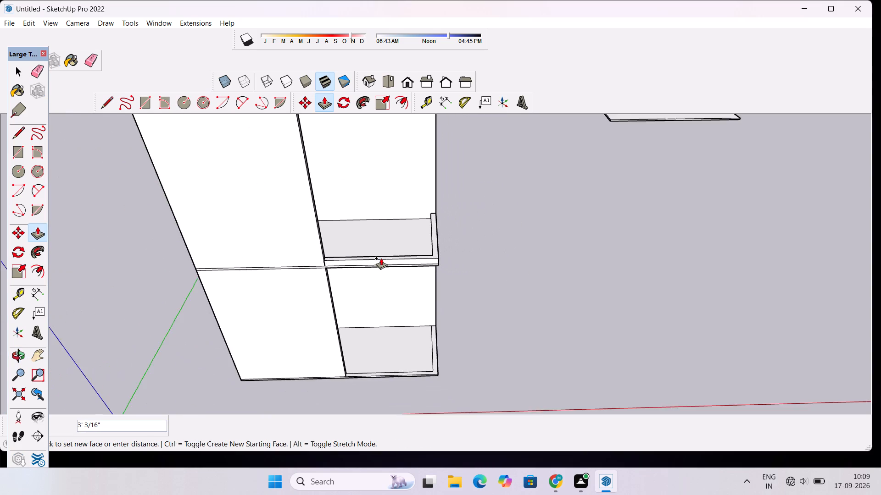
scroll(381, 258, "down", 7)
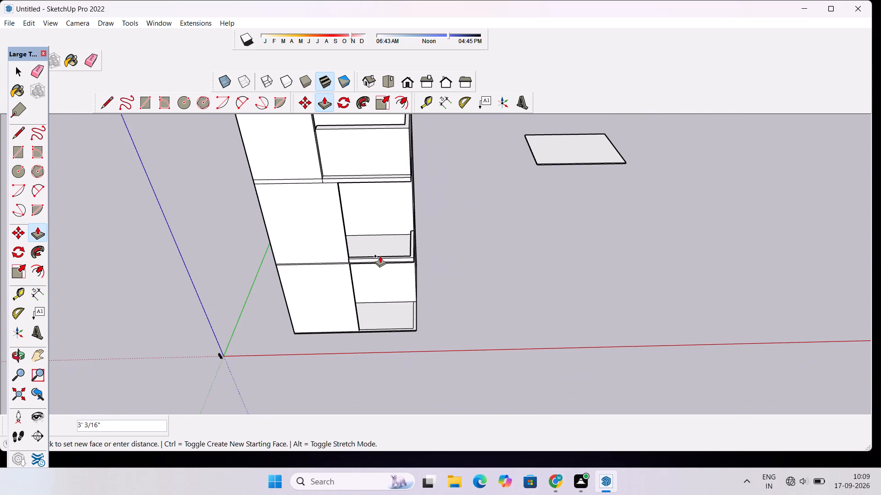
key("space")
Draw a rectangle about 8' by 7' at the inner outer-front corner of the middle storey's balcony floor.
scroll(382, 251, "up", 4)
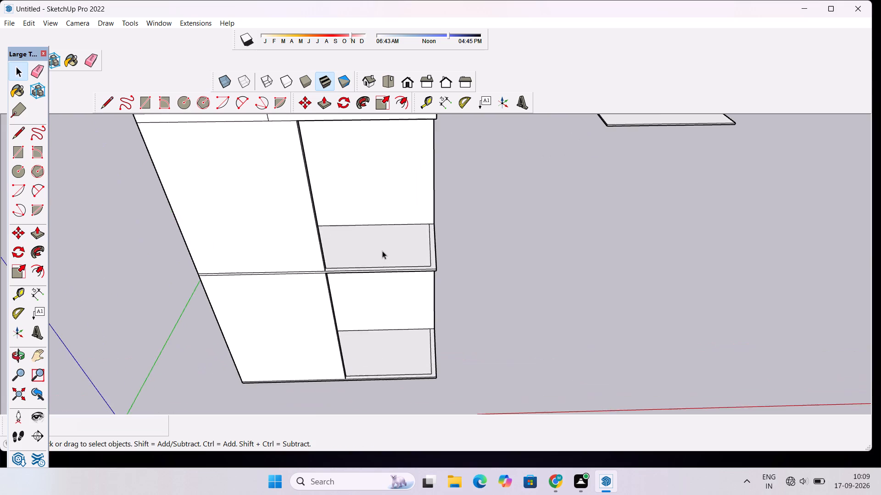
scroll(382, 251, "up", 5)
key("r")
left_click(458, 275)
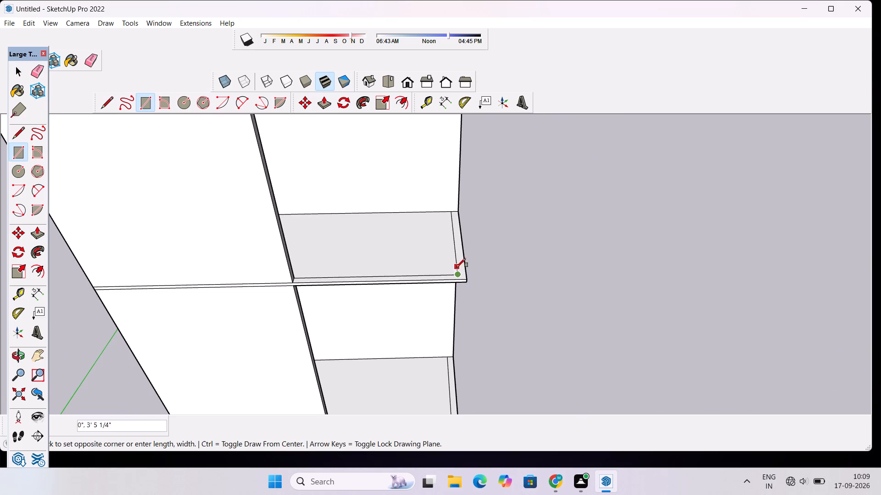
scroll(432, 258, "up", 7)
left_click(432, 258)
scroll(411, 245, "down", 5)
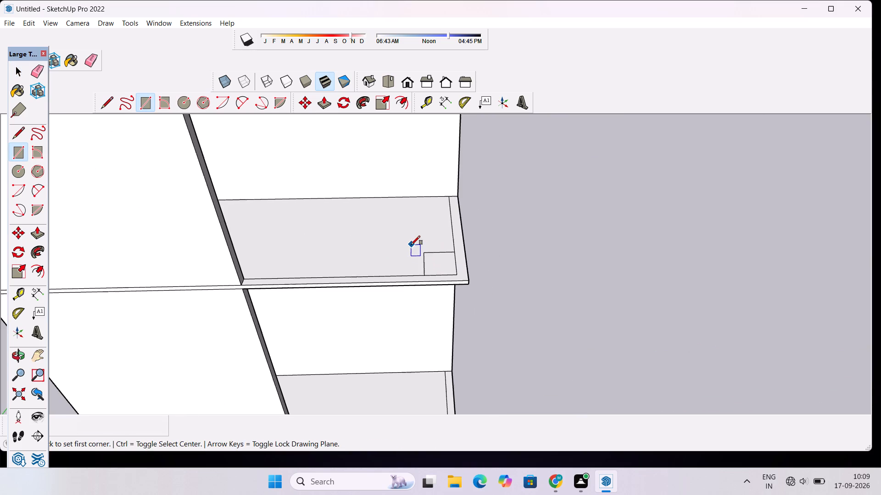
Copy the corner rectangle about 74' down to the matching corner of the ground-floor balcony.
key("space")
double_click(446, 270)
scroll(441, 262, "down", 3)
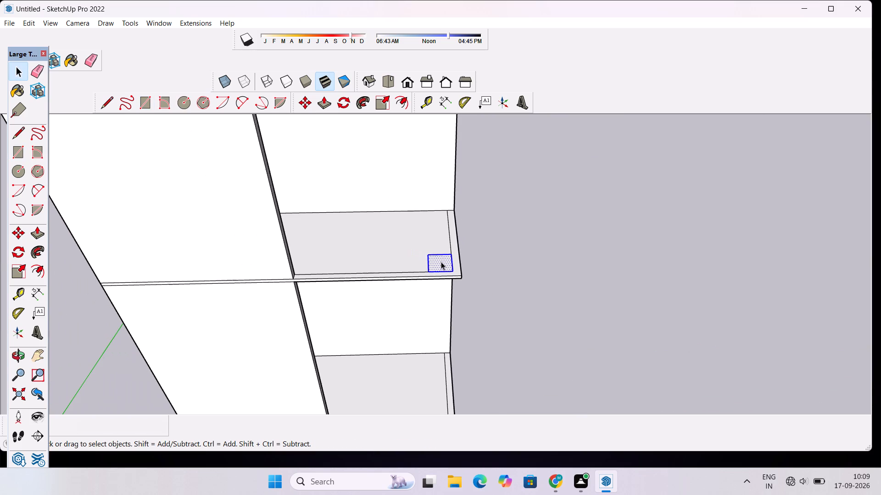
key("m")
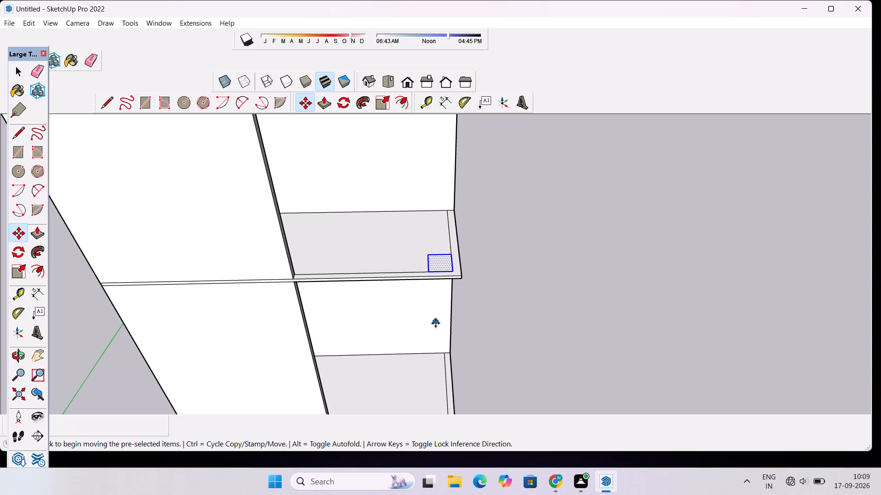
scroll(435, 323, "up", 3)
left_click(462, 239)
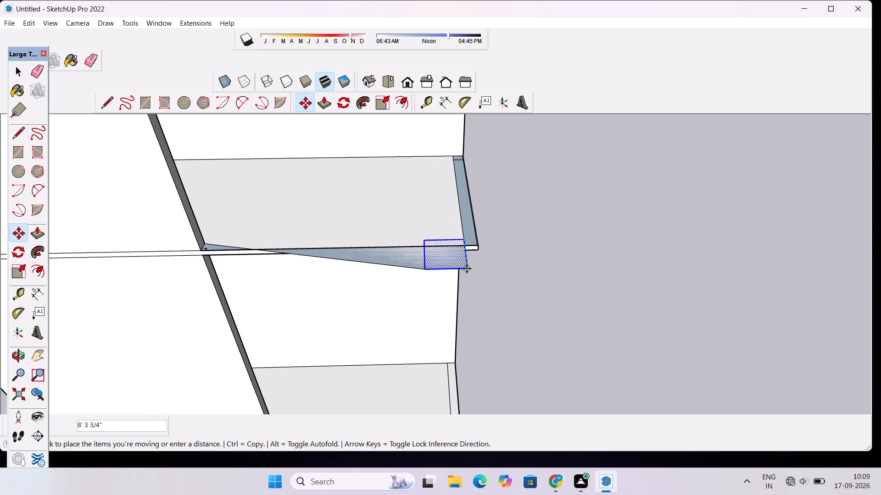
scroll(465, 271, "down", 10)
scroll(466, 356, "up", 9)
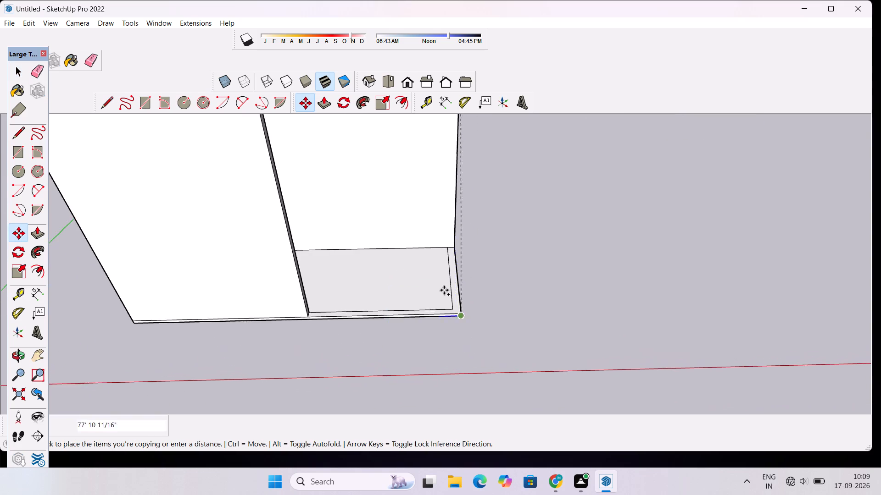
scroll(439, 276, "up", 10)
scroll(443, 285, "down", 5)
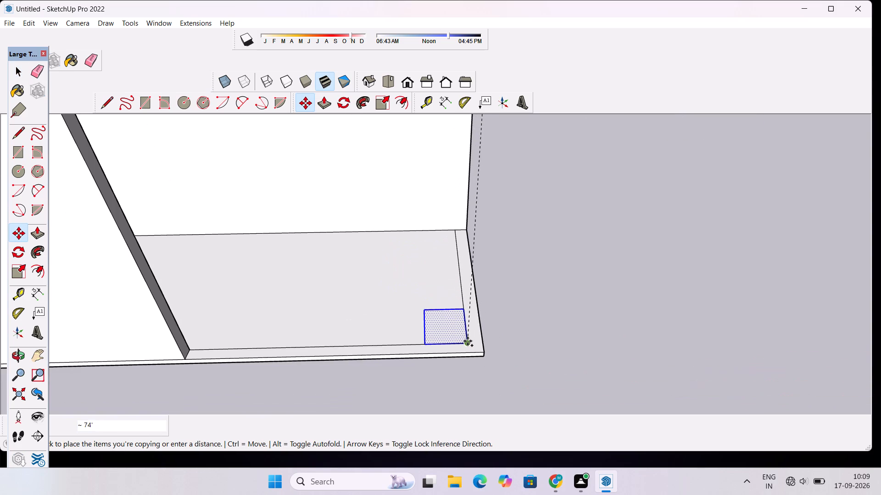
left_click(468, 341)
key("space")
scroll(468, 341, "down", 14)
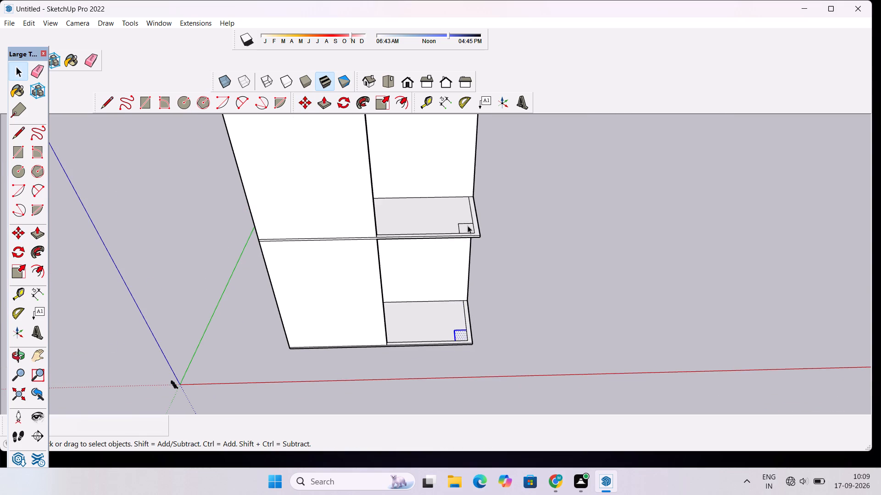
Push/Pull the middle storey's corner rectangle up 67' to the underside of the slab above to form a column.
key("o")
left_click_drag(491, 331, 468, 280)
scroll(468, 280, "down", 4)
left_click_drag(467, 280, 483, 367, "shift")
scroll(484, 363, "up", 4)
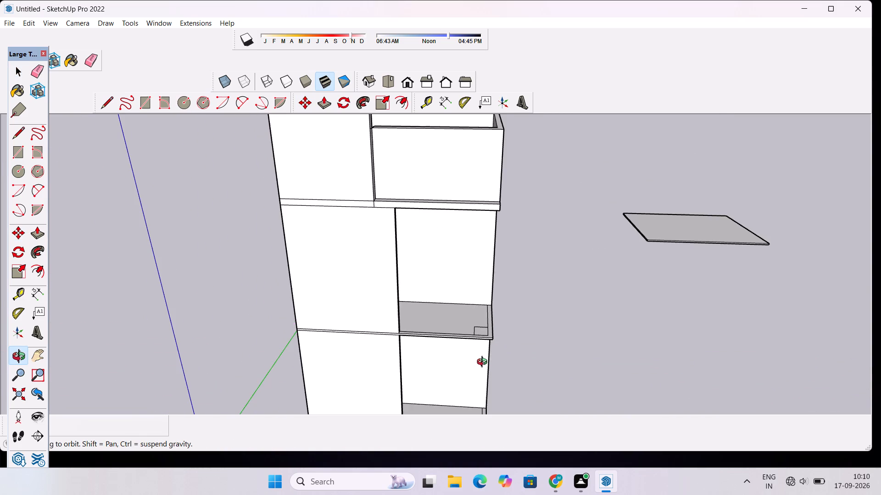
left_click_drag(485, 359, 501, 344)
scroll(525, 323, "down", 5)
left_click_drag(526, 332, 529, 357)
scroll(524, 332, "up", 4)
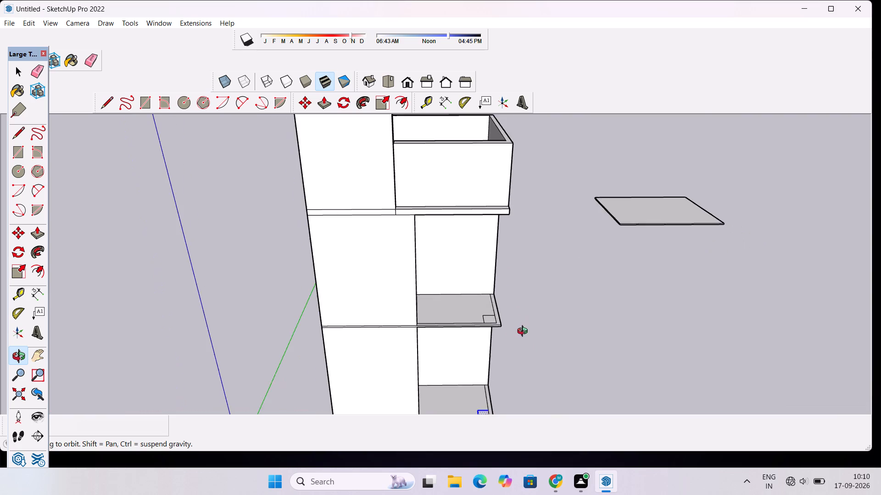
left_click_drag(497, 305, 485, 327)
scroll(481, 348, "up", 4, "shift")
key("p")
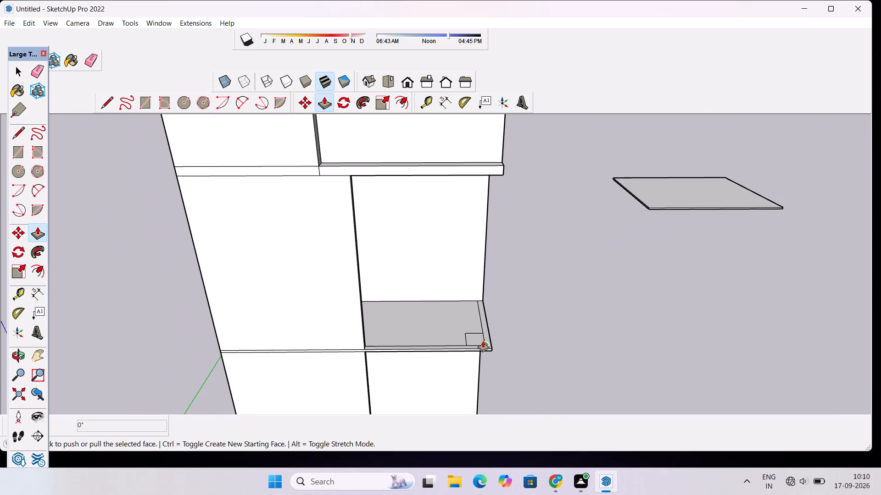
scroll(472, 342, "up", 4)
key("space")
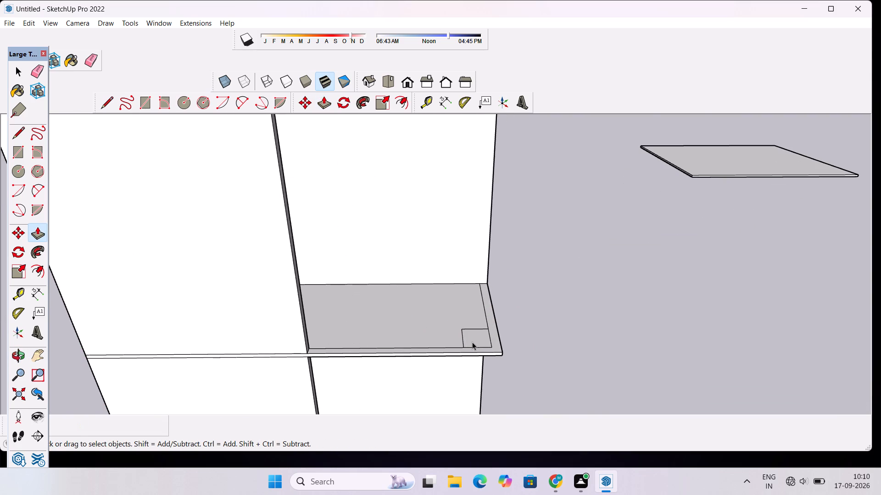
left_click(473, 341)
key("p")
left_click(473, 341)
scroll(473, 313, "down", 11)
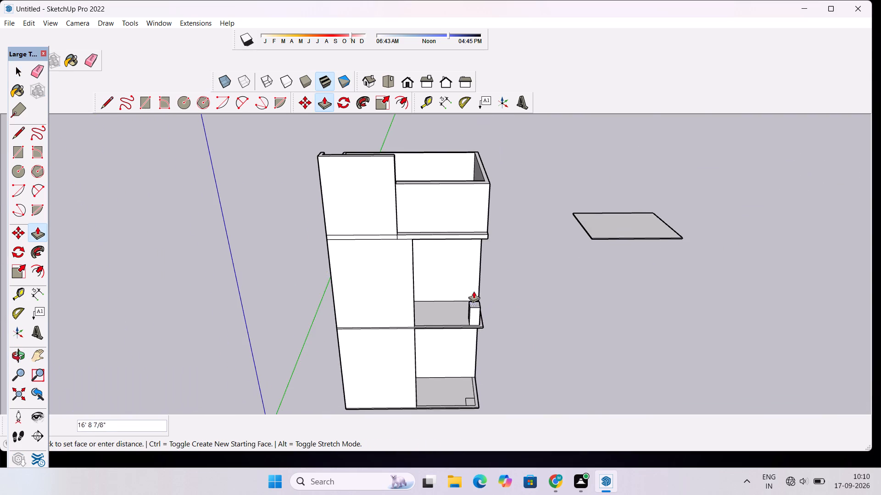
scroll(474, 250, "up", 14)
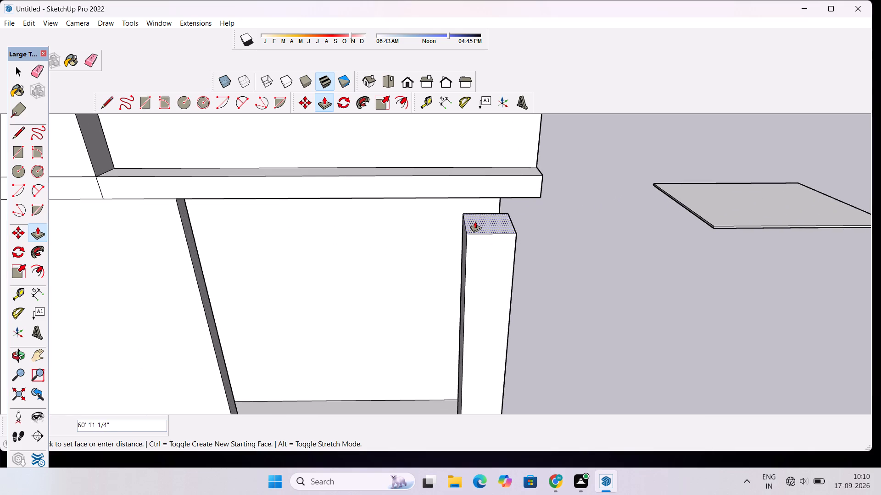
left_click(529, 198)
key("o")
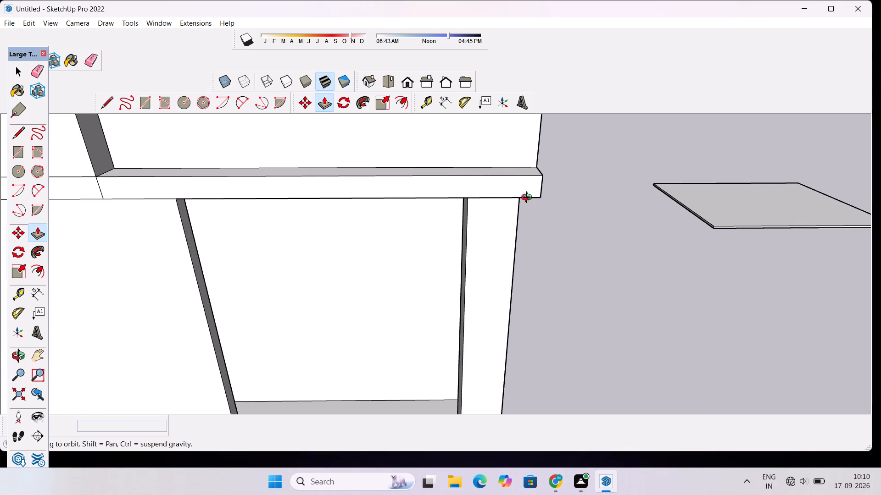
Push/Pull the corner rectangle on the ground-floor balcony up to the underside of the middle storey's slab to form a column.
left_click_drag(548, 275, 409, 209)
scroll(409, 209, "down", 8)
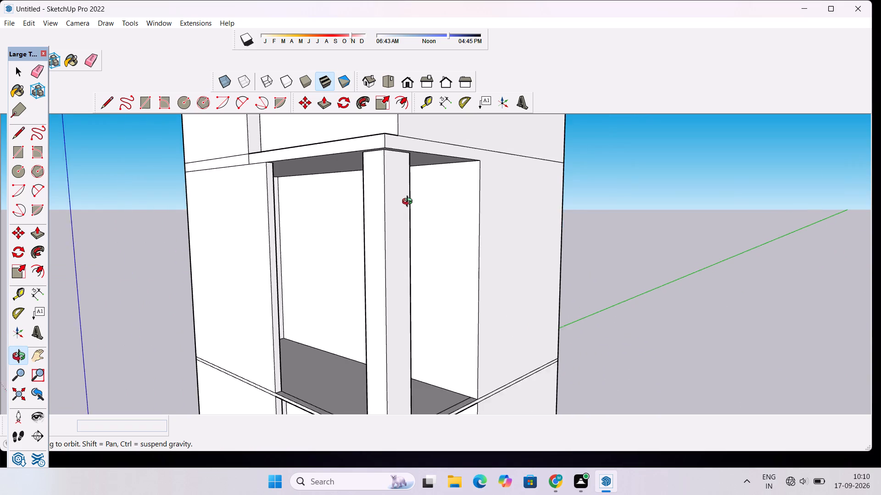
scroll(409, 203, "down", 3)
left_click_drag(392, 233, 493, 261)
scroll(497, 255, "down", 5)
scroll(425, 206, "down", 5)
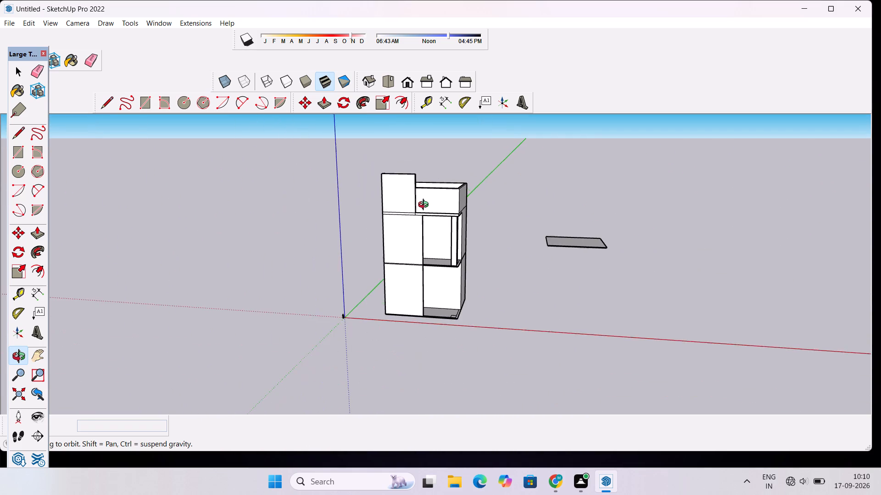
left_click_drag(425, 206, 476, 326)
scroll(476, 323, "up", 7)
key("p")
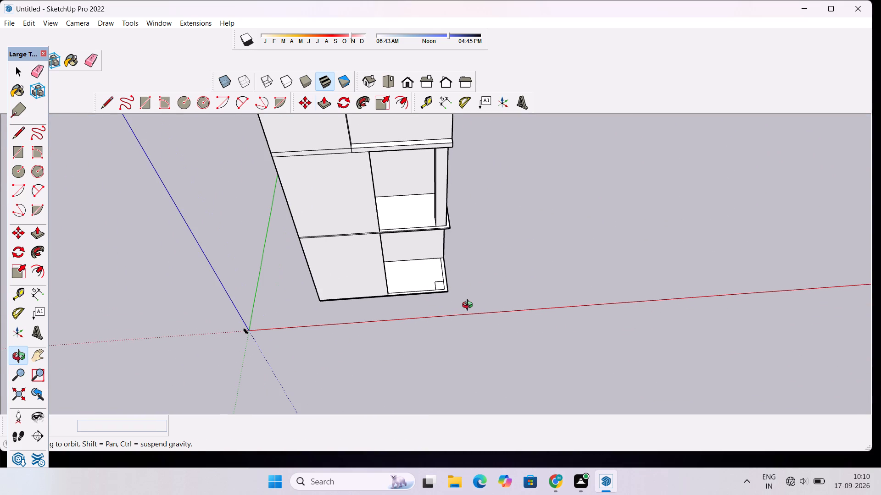
key("o")
left_click_drag(447, 340, 435, 241)
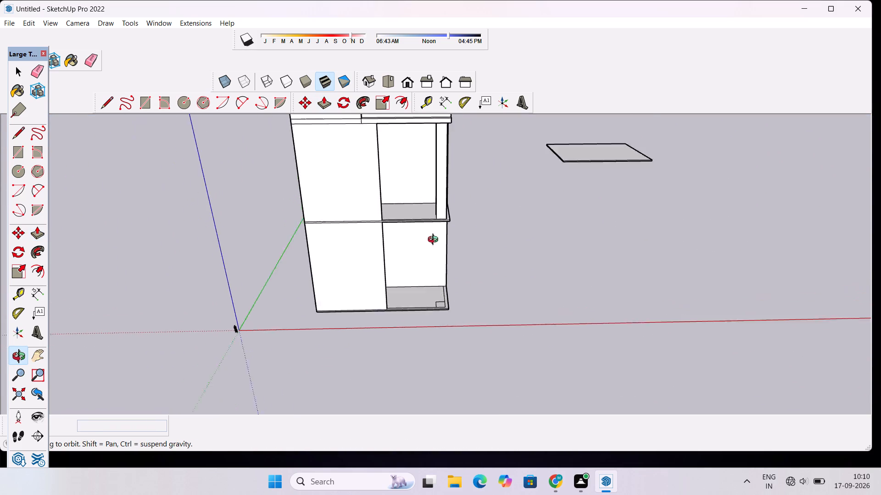
left_click_drag(435, 241, 430, 214)
left_click_drag(430, 209, 412, 235, "shift")
left_click_drag(418, 306, 427, 235)
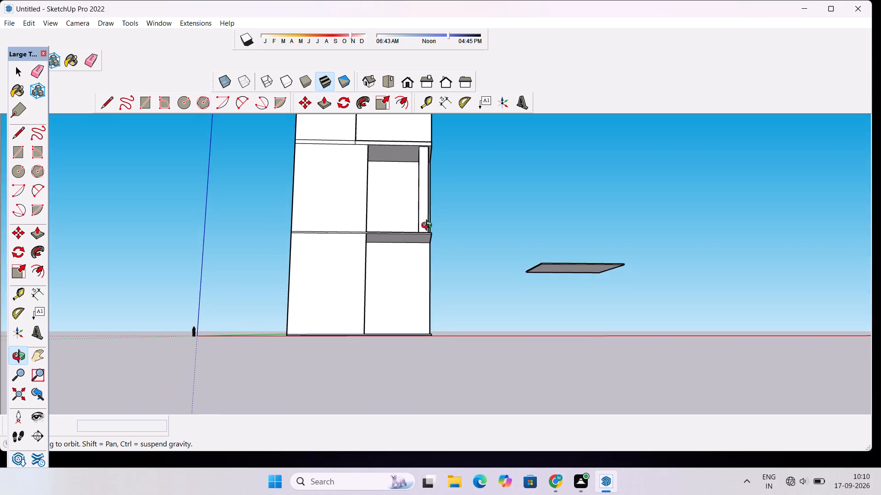
left_click_drag(433, 212, 433, 253)
scroll(433, 256, "up", 3)
left_click(380, 199, "shift")
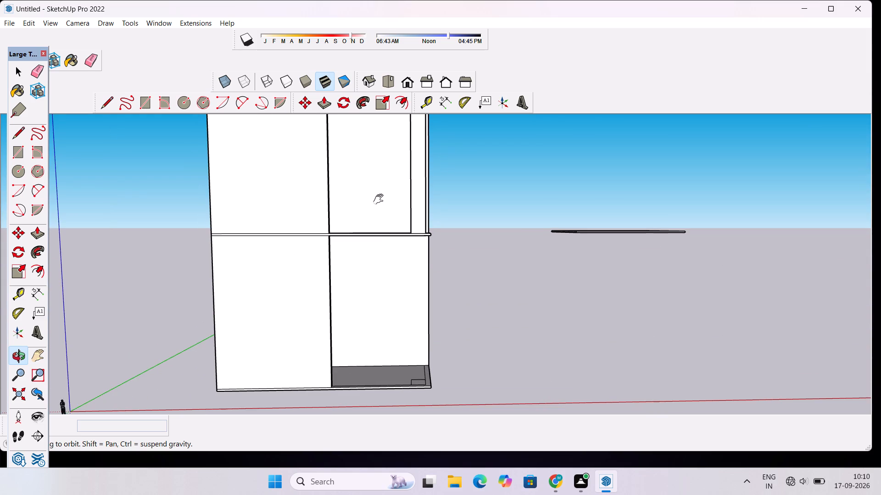
left_click(413, 299)
left_click_drag(403, 270, 407, 285)
key("p")
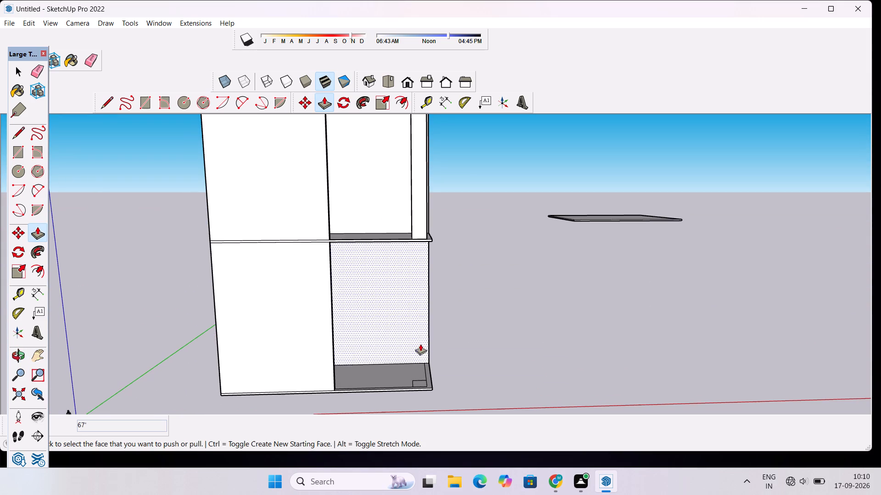
left_click(422, 381)
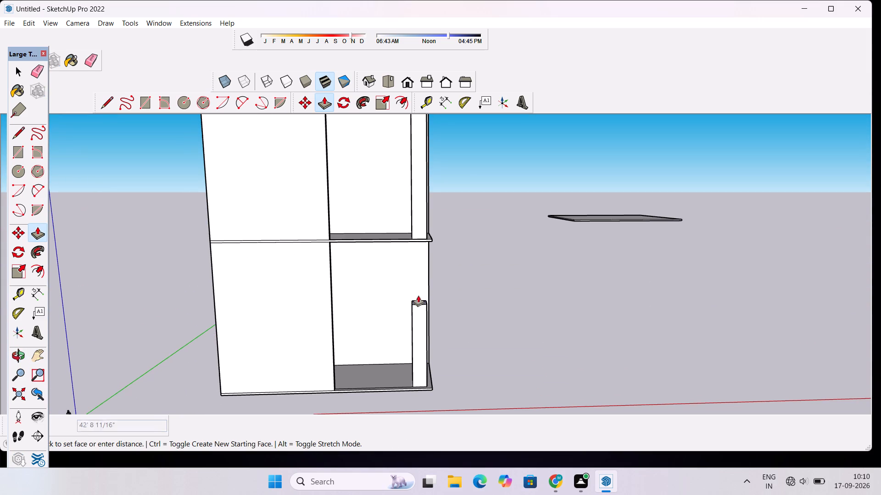
scroll(417, 276, "up", 11)
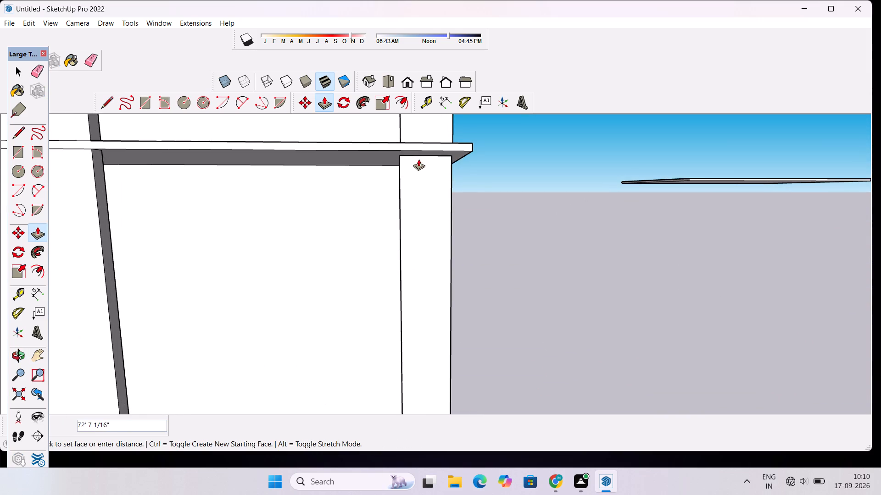
left_click(419, 154)
key("space")
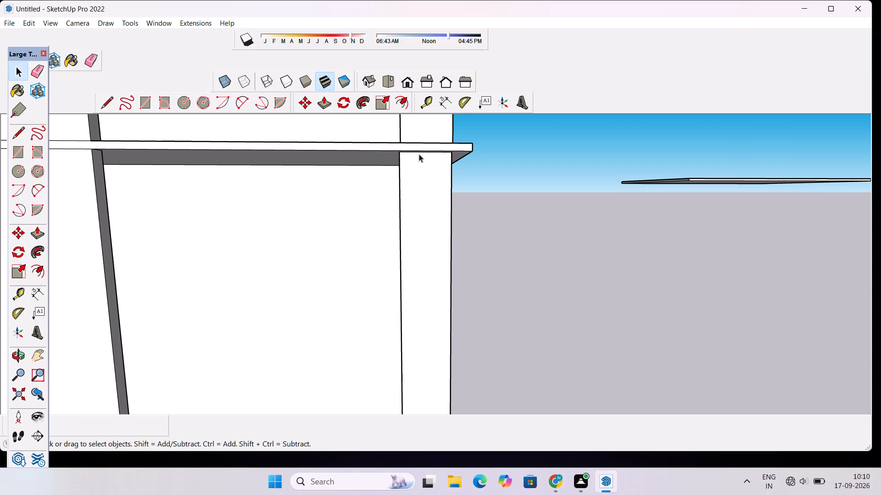
Push/Pull the narrow border strip along the middle storey's balcony edge up about 8' 10" to form a parapet.
key("o")
left_click_drag(429, 244, 350, 277)
scroll(350, 268, "down", 10)
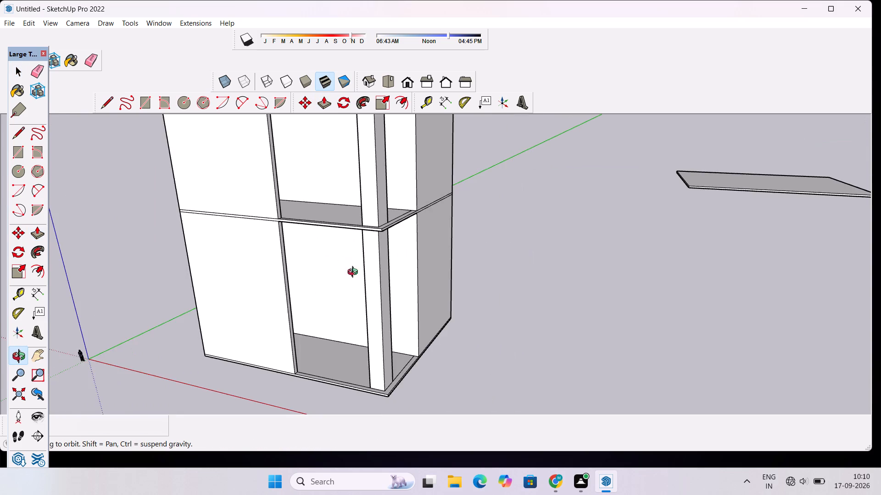
left_click_drag(396, 262, 494, 234)
scroll(491, 236, "down", 6)
left_click_drag(488, 237, 496, 287)
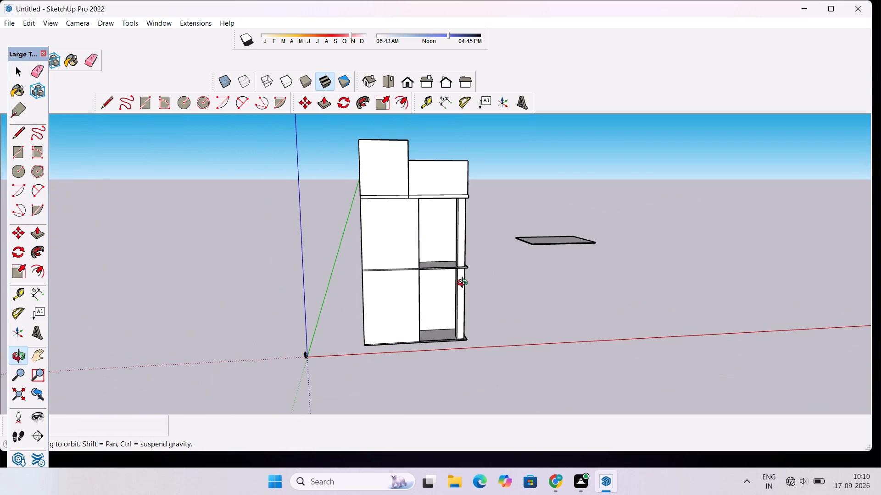
scroll(450, 264, "up", 5)
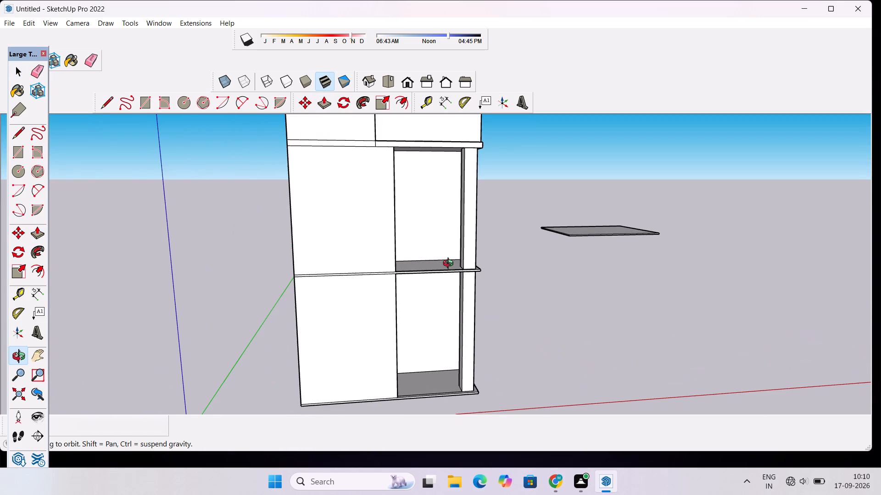
scroll(459, 276, "up", 4)
left_click_drag(484, 278, 467, 382)
scroll(472, 315, "up", 5)
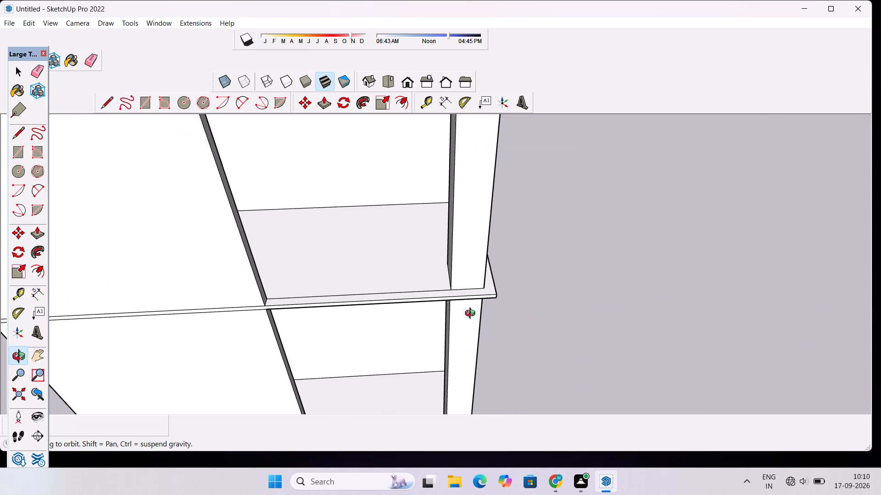
scroll(472, 314, "up", 2)
key("p")
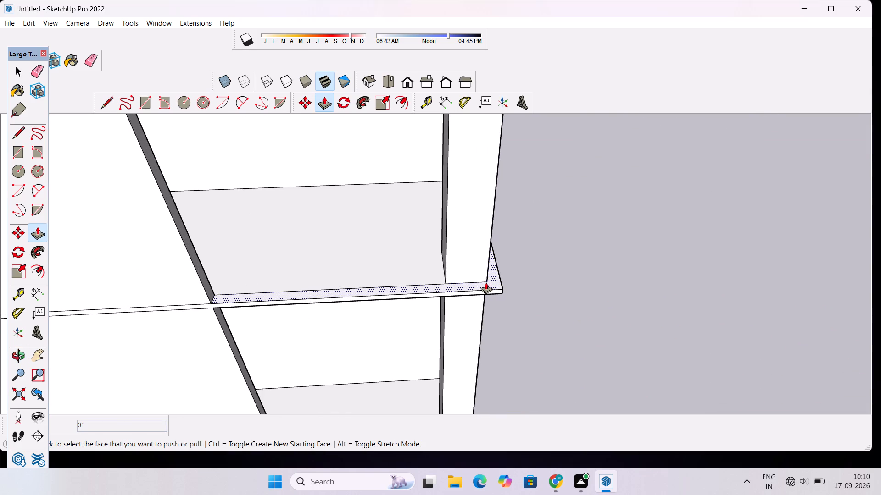
left_click(486, 282)
scroll(486, 267, "down", 2)
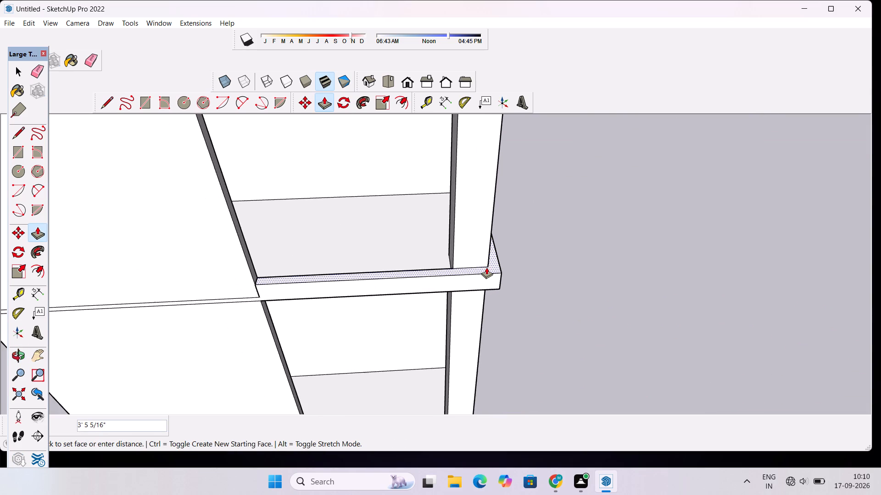
scroll(486, 267, "down", 4)
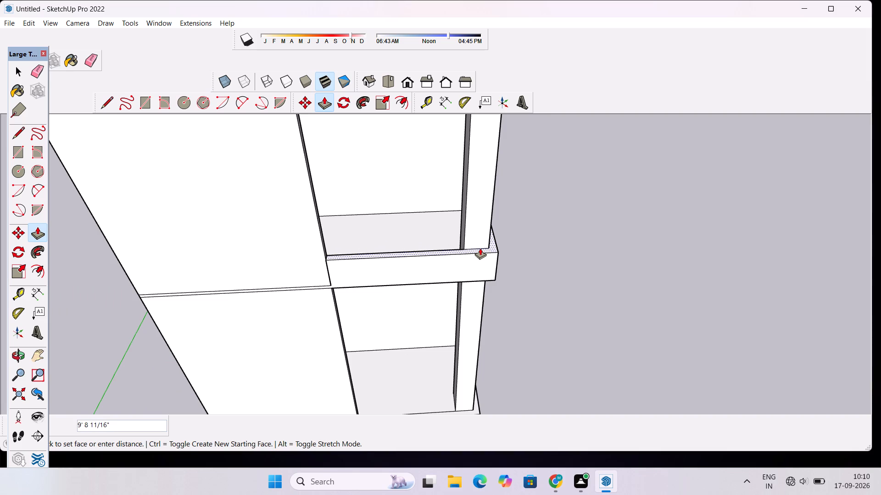
left_click(480, 250)
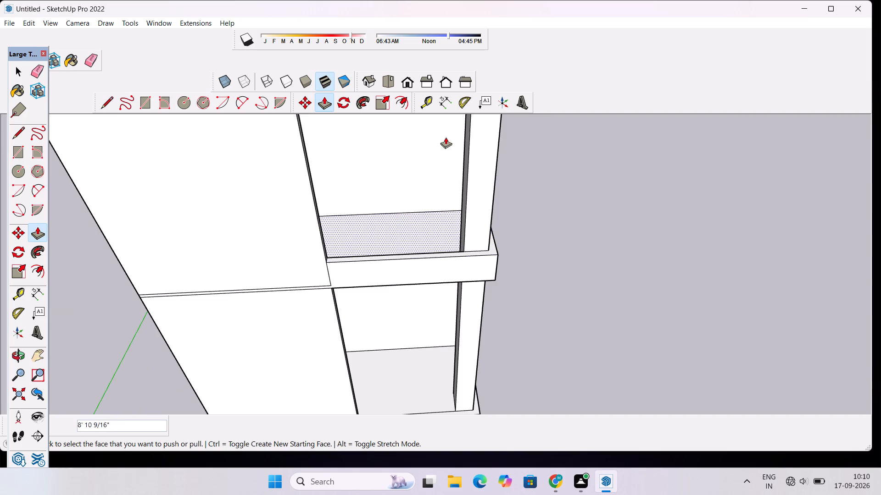
Examine the balconies, corner columns and ground-floor balcony edge from the front and the side.
key("o")
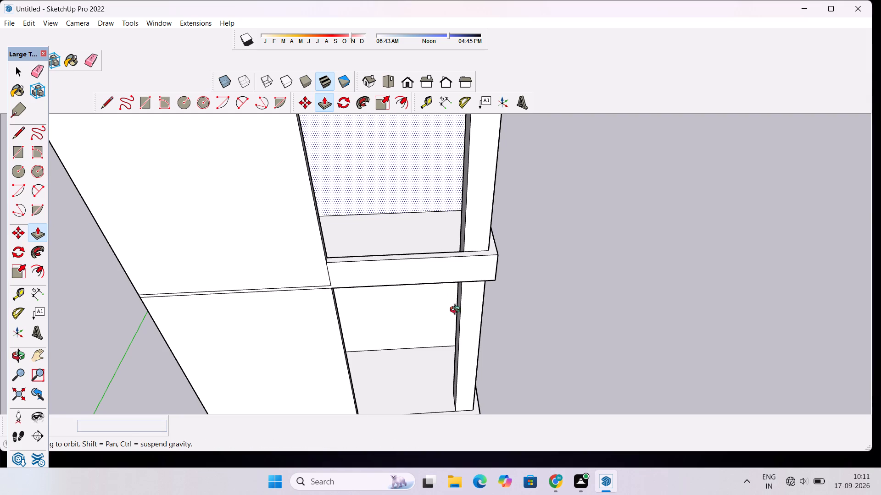
left_click_drag(455, 320, 433, 221)
scroll(433, 221, "down", 6)
left_click_drag(432, 220, 415, 318)
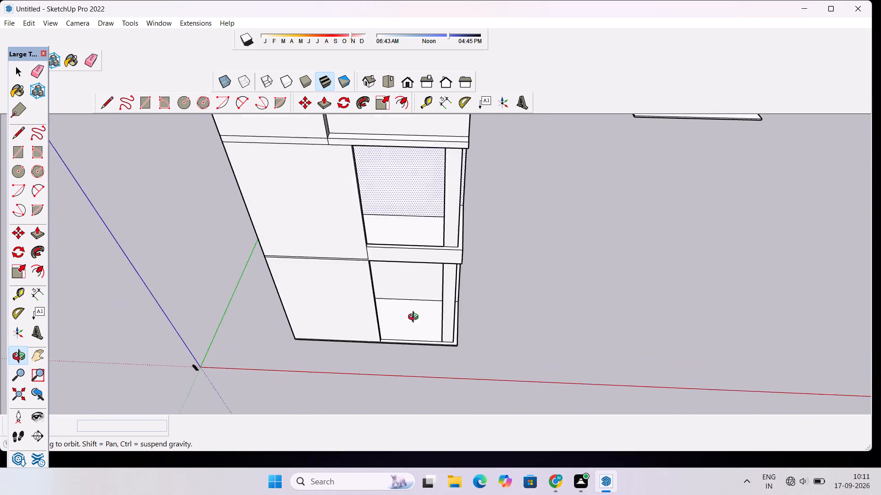
left_click_drag(415, 318, 390, 252)
scroll(390, 252, "down", 3)
left_click_drag(391, 278, 436, 352)
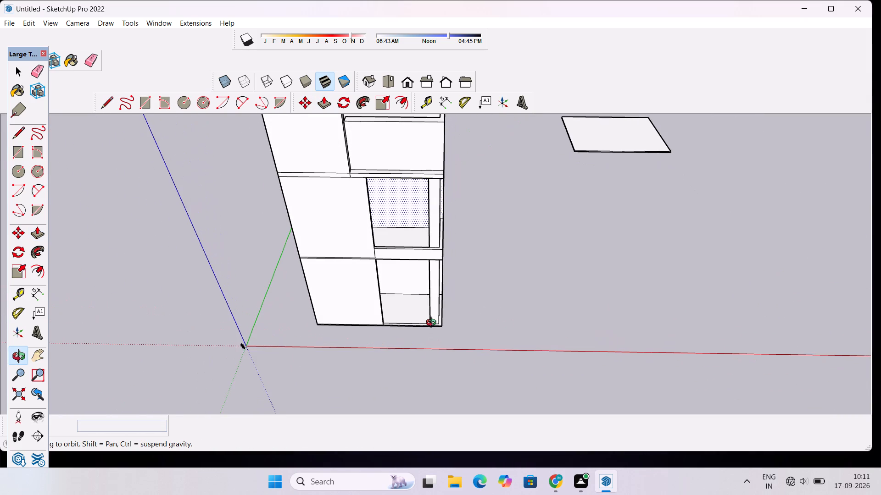
left_click_drag(454, 313, 191, 329)
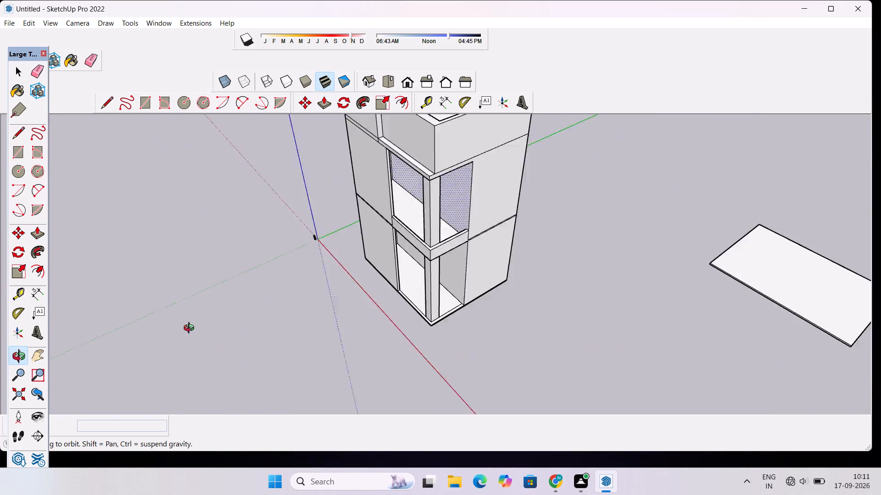
left_click_drag(191, 329, 190, 329)
scroll(427, 294, "up", 8)
scroll(480, 339, "up", 5)
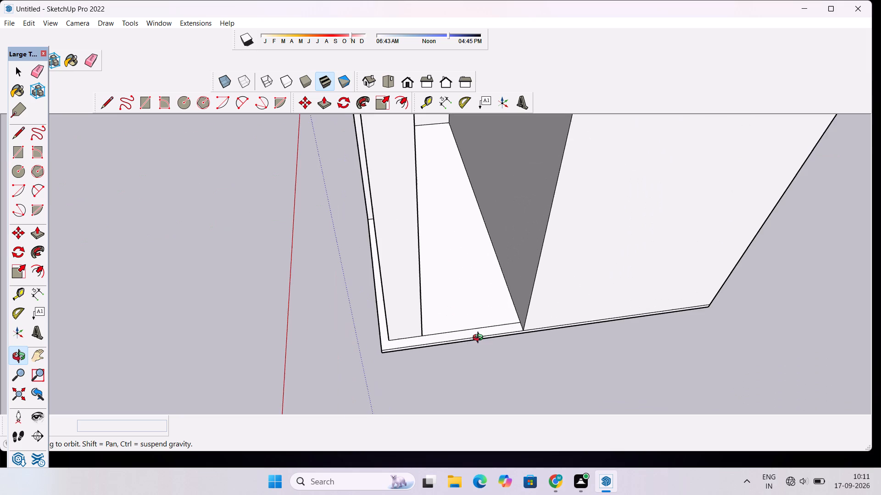
scroll(364, 343, "up", 2)
scroll(374, 324, "down", 5)
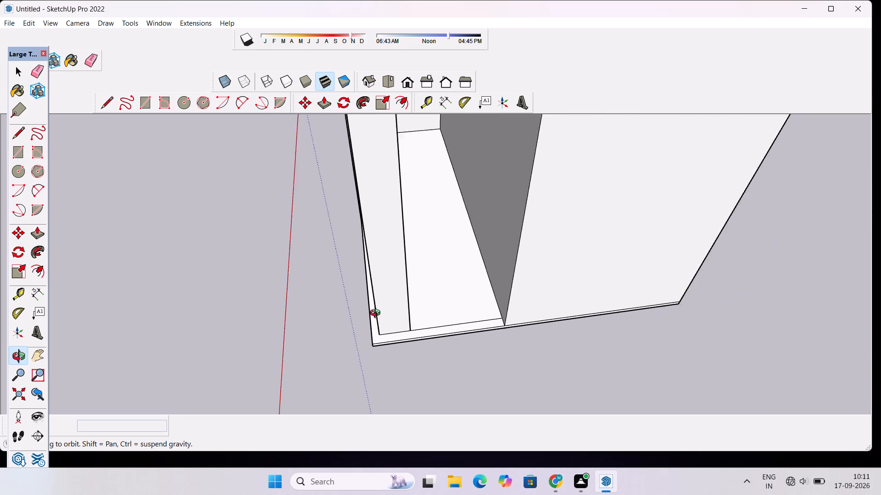
scroll(377, 314, "down", 2)
left_click_drag(324, 325, 541, 280)
scroll(541, 280, "down", 5)
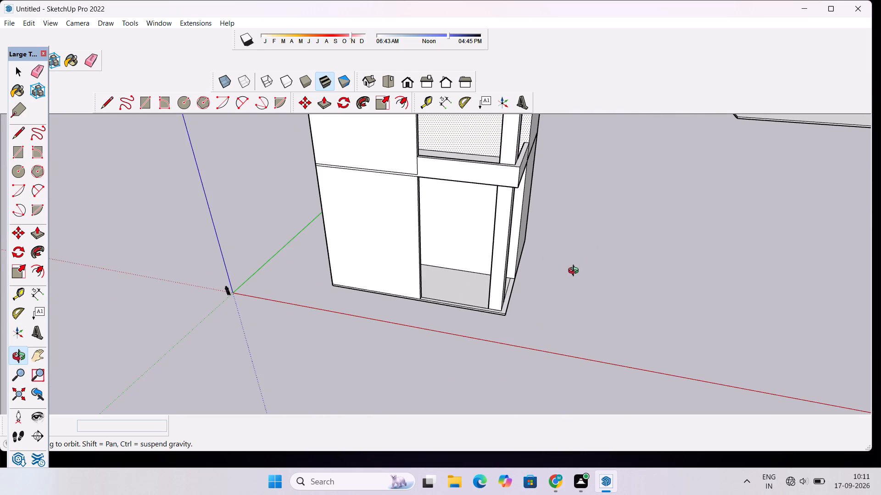
scroll(577, 242, "down", 6)
scroll(577, 242, "up", 2)
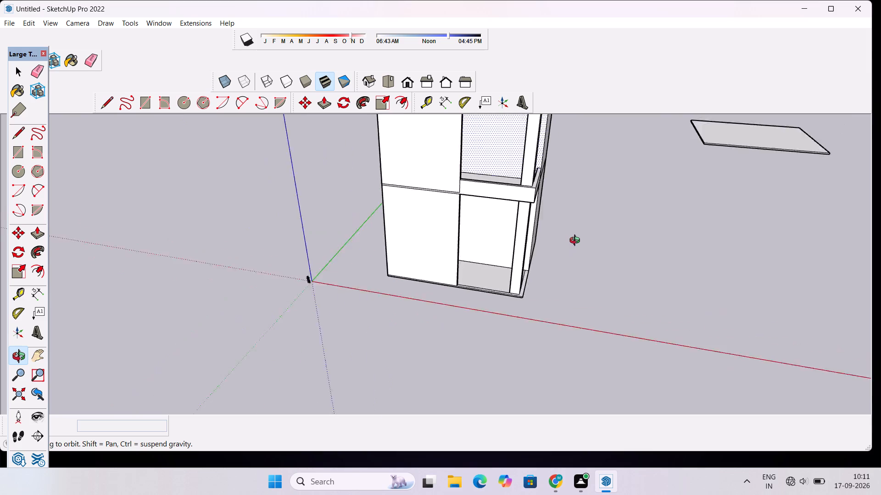
scroll(577, 242, "up", 3)
left_click_drag(423, 246, 459, 226)
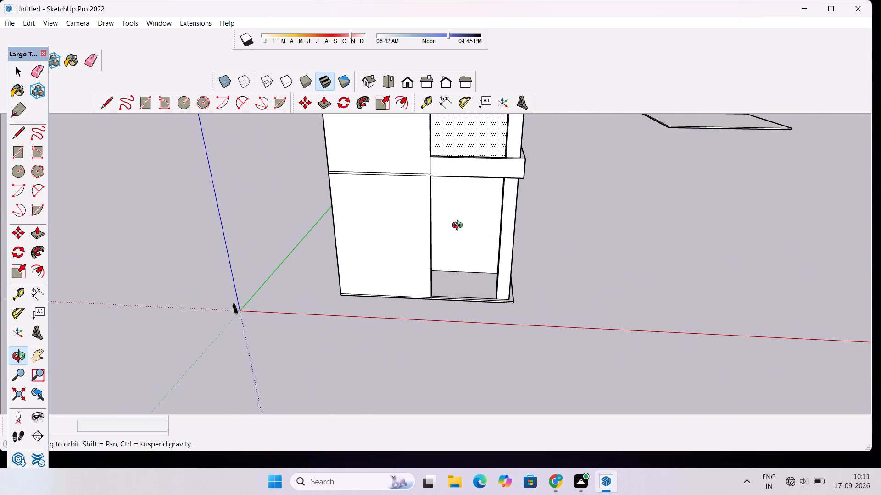
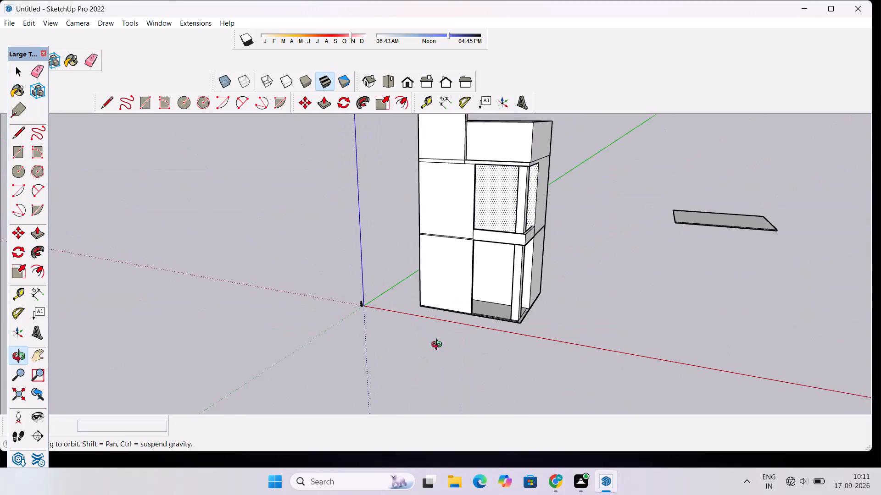
Examine the front facade, the corner columns and the parapets of the recessed balconies from several angles and distances.
left_click_drag(382, 307, 384, 305)
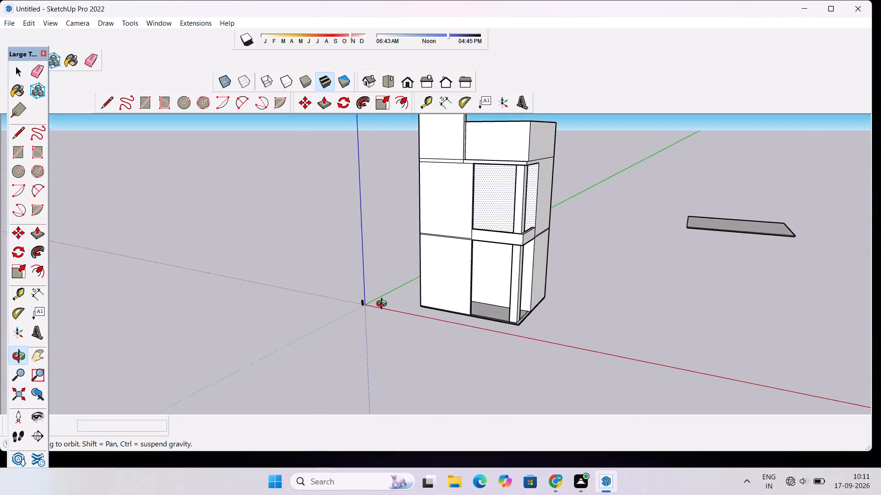
left_click_drag(384, 305, 604, 286)
scroll(481, 221, "up", 5)
left_click_drag(563, 261, 501, 283)
scroll(460, 279, "up", 4)
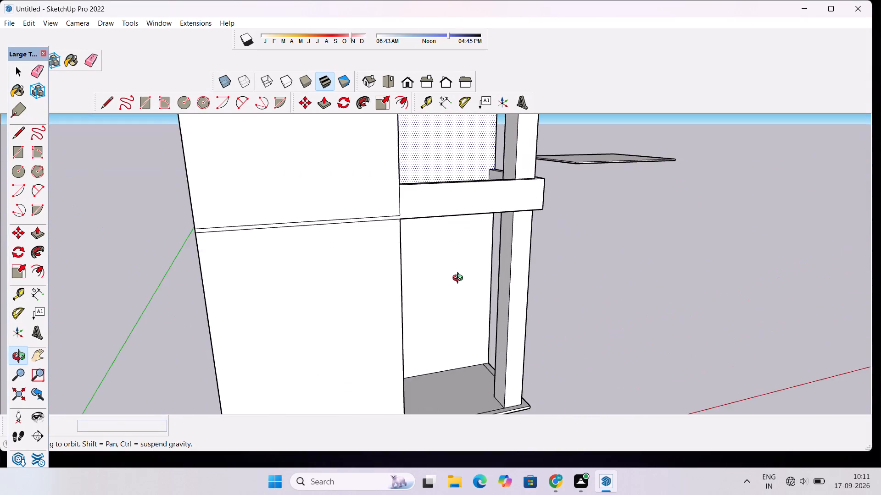
scroll(460, 279, "up", 10)
scroll(460, 279, "down", 6)
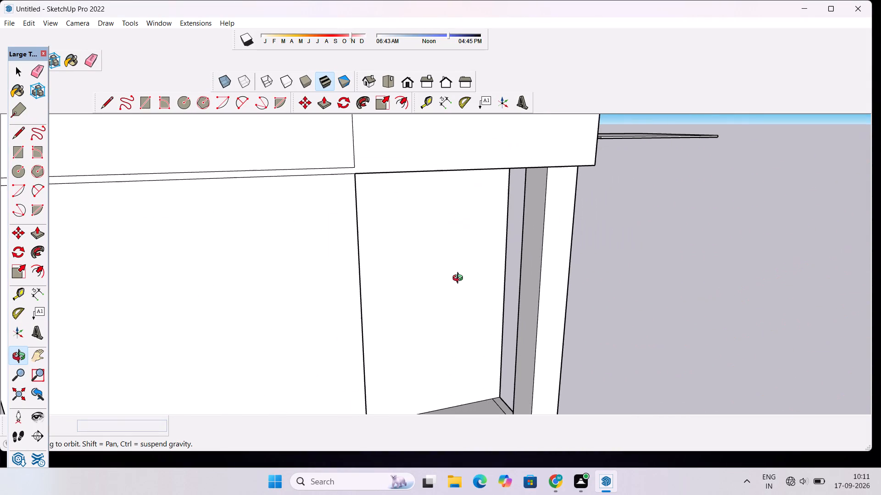
scroll(460, 279, "up", 5)
scroll(460, 279, "down", 5)
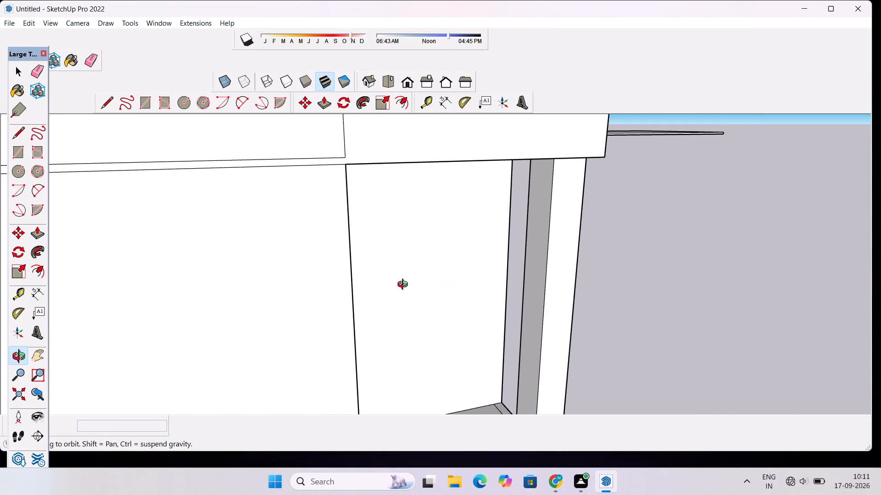
scroll(415, 273, "down", 5)
scroll(418, 270, "up", 1)
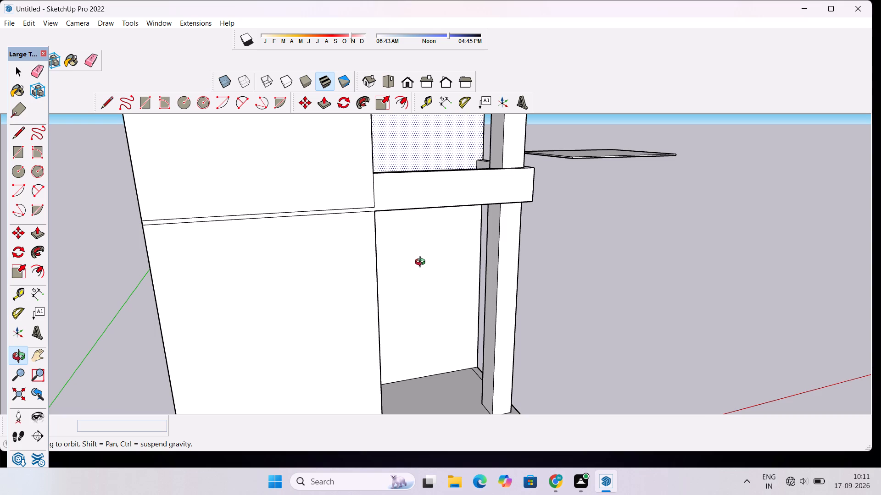
scroll(426, 258, "down", 10)
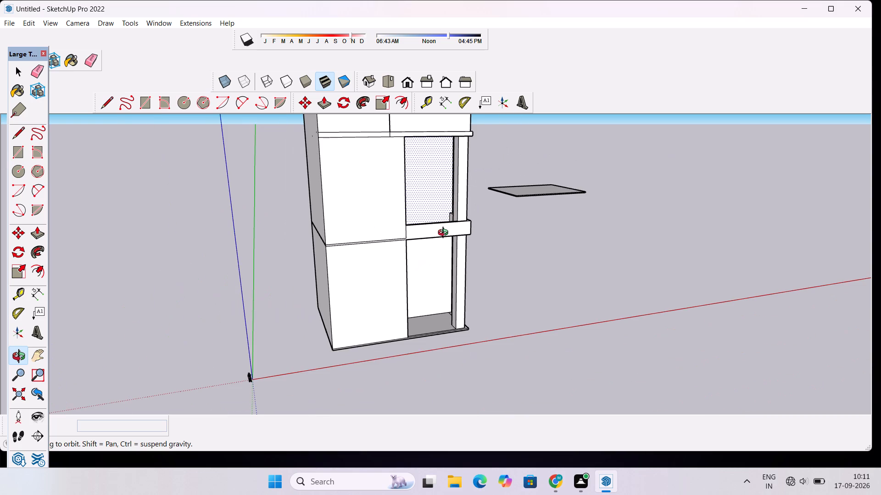
scroll(445, 234, "up", 2)
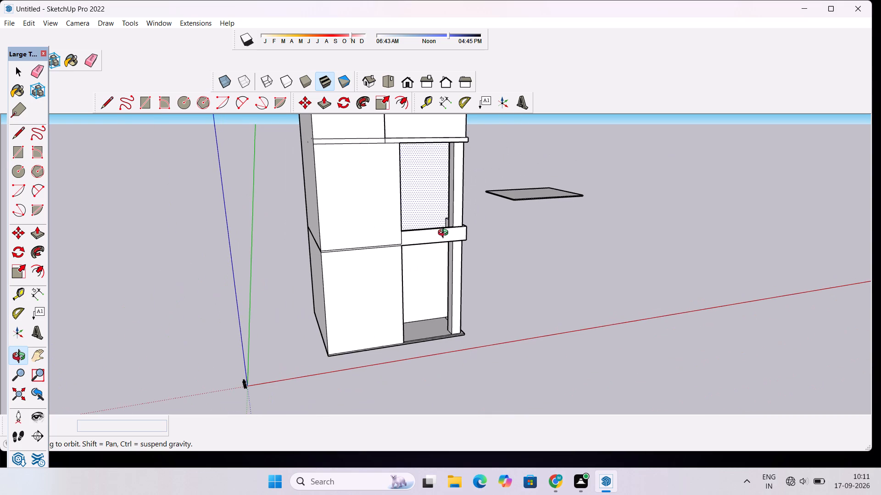
scroll(445, 234, "up", 3)
scroll(445, 234, "down", 4)
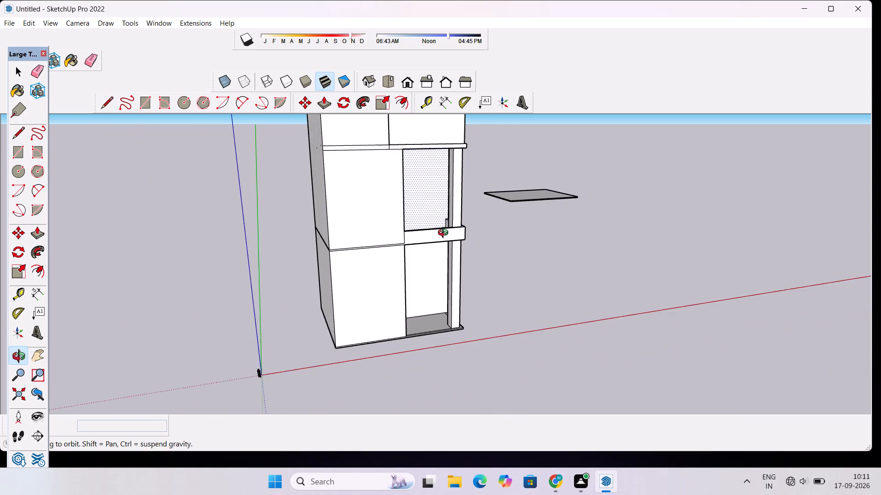
scroll(445, 234, "down", 2)
scroll(445, 234, "up", 5)
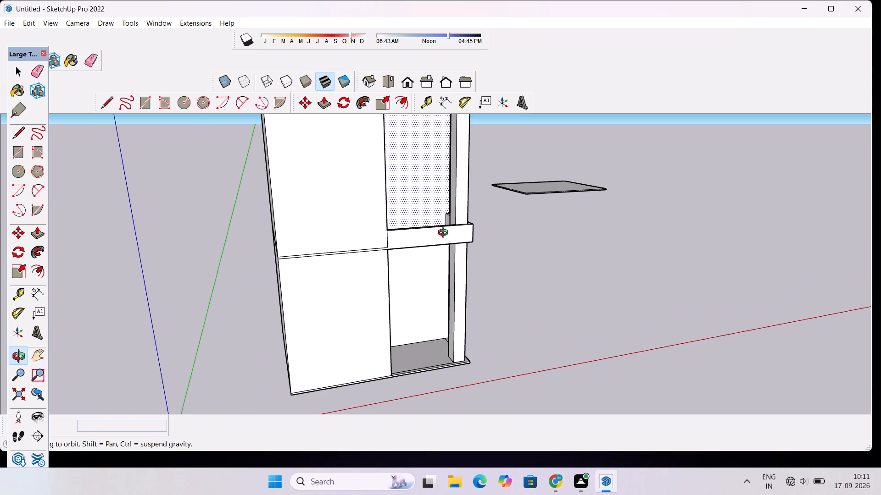
scroll(445, 234, "down", 5)
left_click_drag(450, 312, 382, 258)
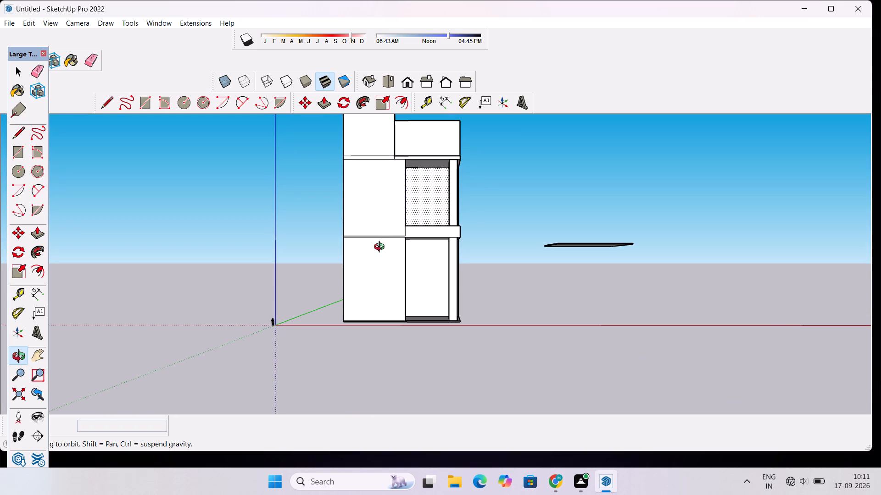
left_click_drag(381, 246, 396, 355)
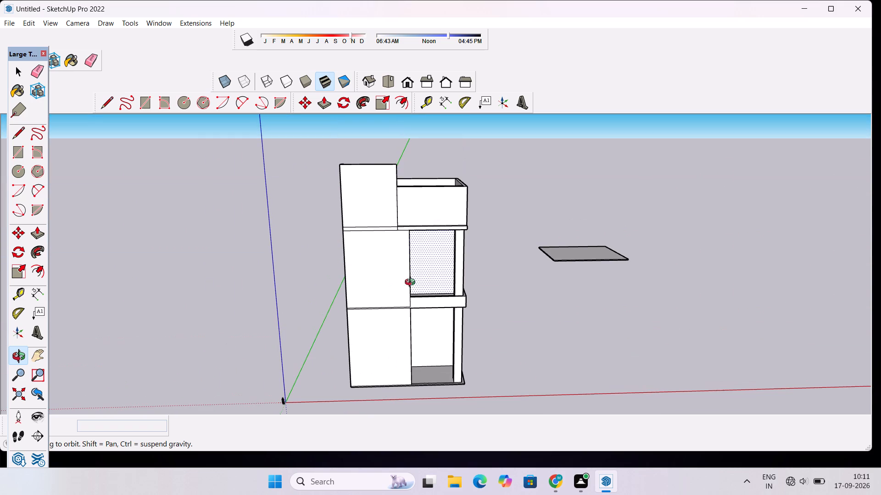
left_click_drag(433, 228, 351, 264)
scroll(364, 230, "up", 4)
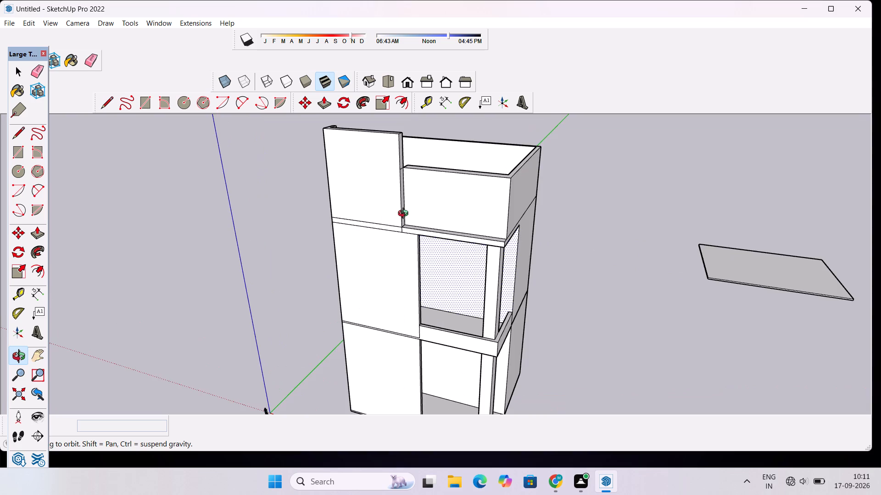
Push/Pull the end face of the roof's short raised side-wall section along the side wall, lengthening the return beside the tall front wall.
left_click_drag(405, 214, 275, 314)
left_click_drag(387, 203, 235, 249)
scroll(343, 206, "down", 4)
left_click_drag(404, 217, 348, 235, "shift")
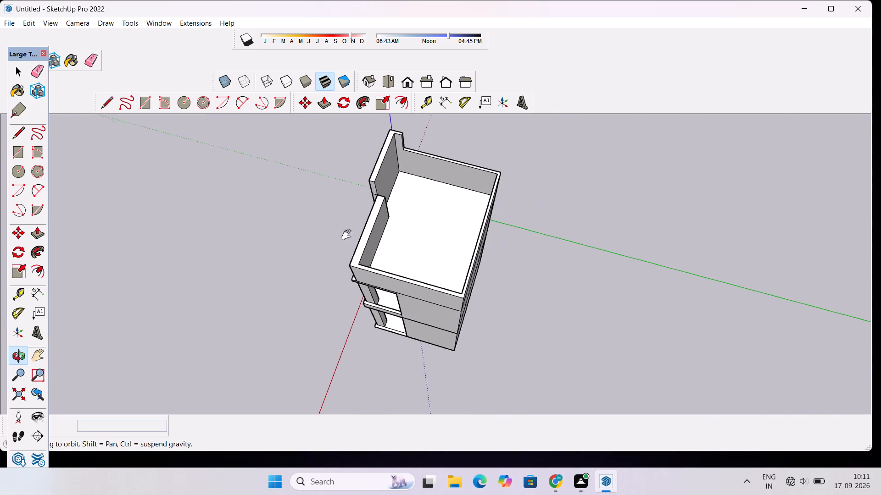
left_click_drag(348, 235, 295, 261, "shift")
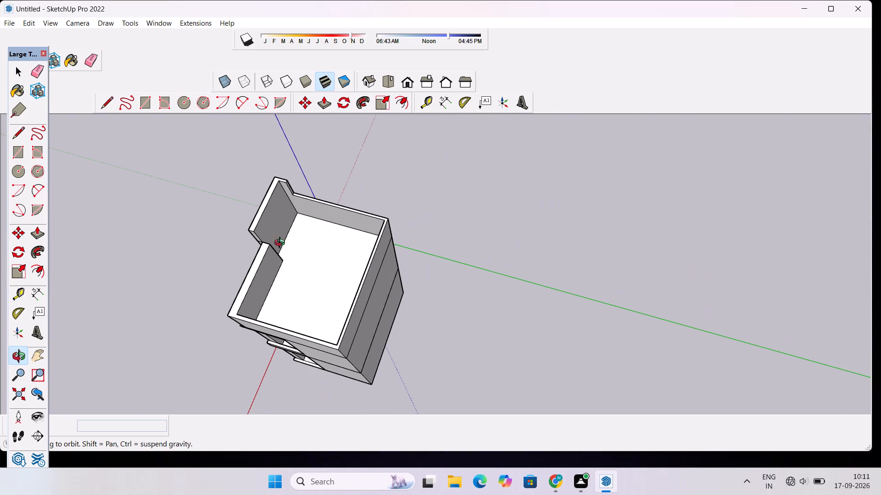
left_click_drag(247, 250, 295, 284)
scroll(304, 277, "up", 4)
left_click_drag(272, 254, 298, 294)
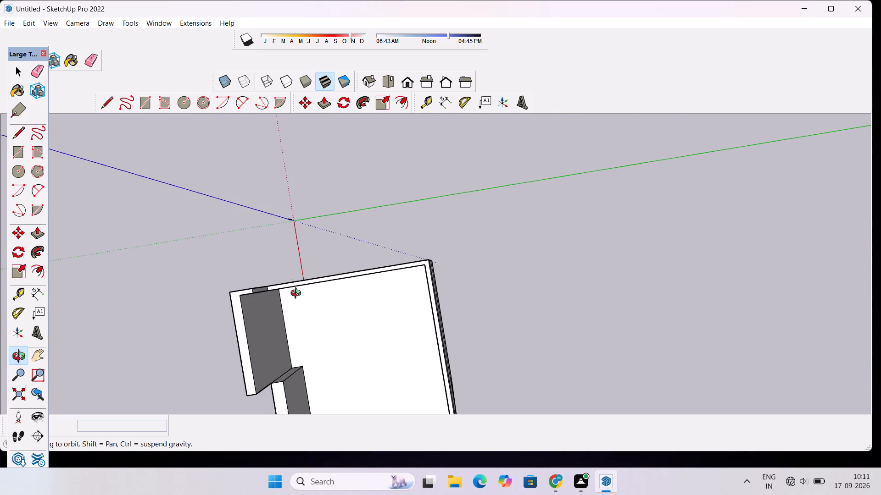
scroll(298, 290, "up", 4)
scroll(255, 297, "up", 1)
scroll(255, 297, "down", 3)
key("p")
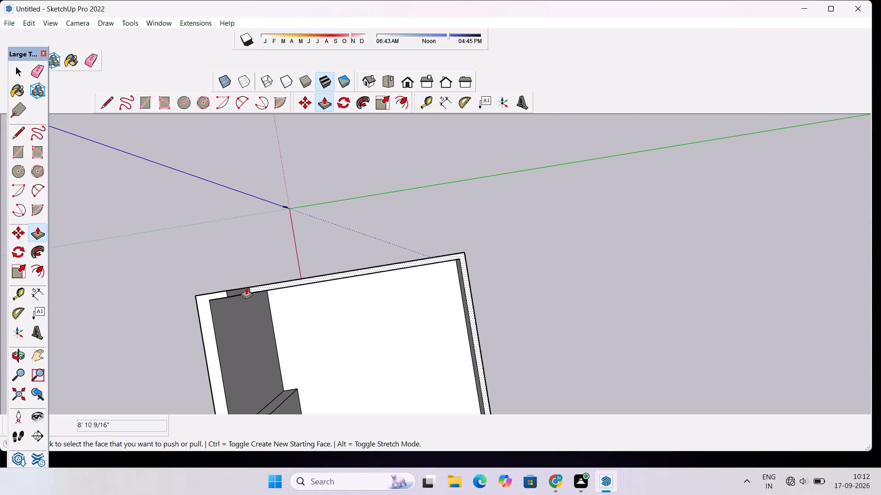
left_click(230, 289)
scroll(239, 294, "up", 4)
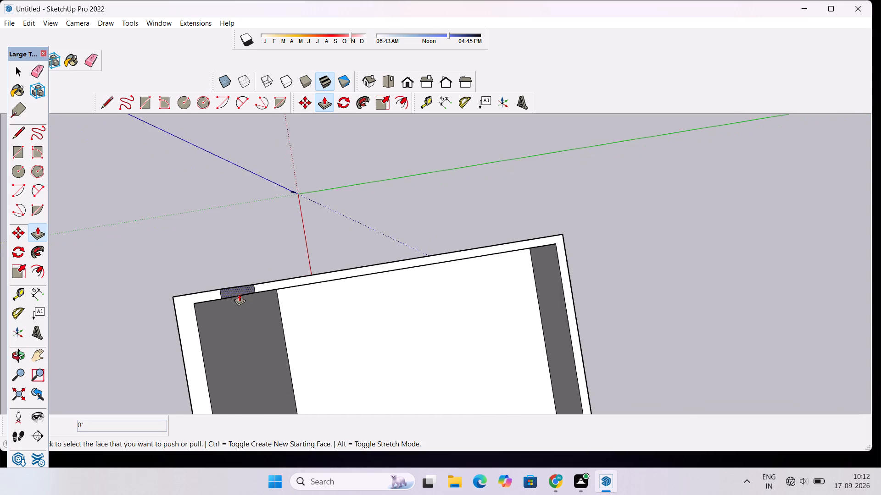
scroll(239, 294, "up", 4)
left_click(239, 290)
scroll(303, 275, "down", 8)
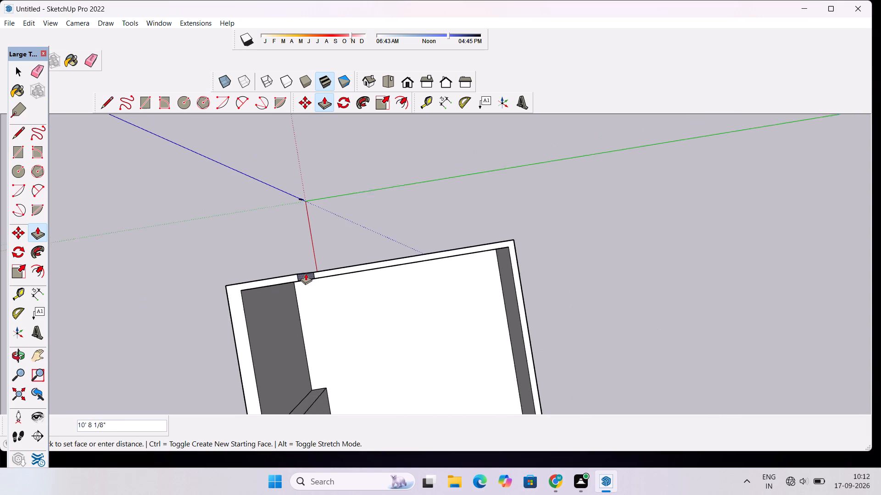
left_click(329, 269)
key("space")
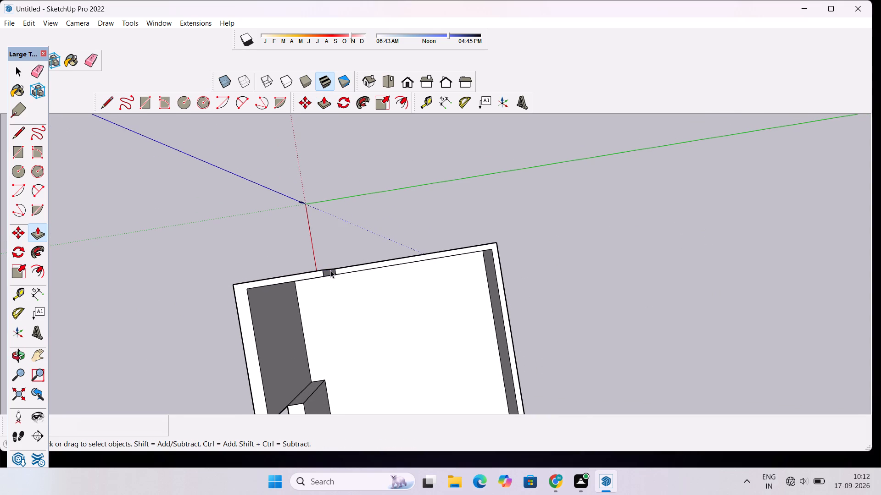
Push/Pull the end face of the raised side-wall section about 11' 5" further along the side wall at roof level.
key("o")
left_click_drag(335, 345, 311, 209)
scroll(318, 189, "down", 5)
left_click_drag(350, 220, 377, 294, "shift")
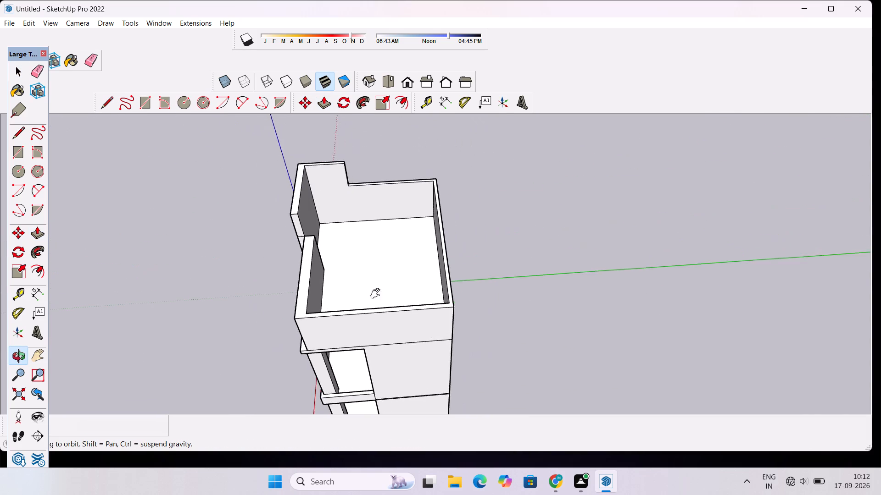
left_click_drag(377, 294, 391, 344, "shift")
scroll(376, 285, "up", 3)
left_click_drag(428, 282, 303, 291)
scroll(366, 228, "up", 5)
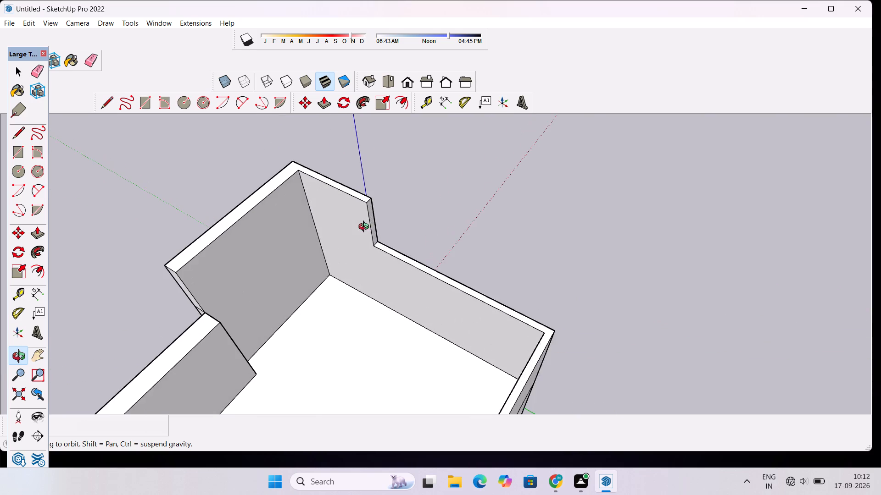
left_click_drag(366, 228, 383, 245, "shift")
scroll(383, 245, "up", 2)
key("p")
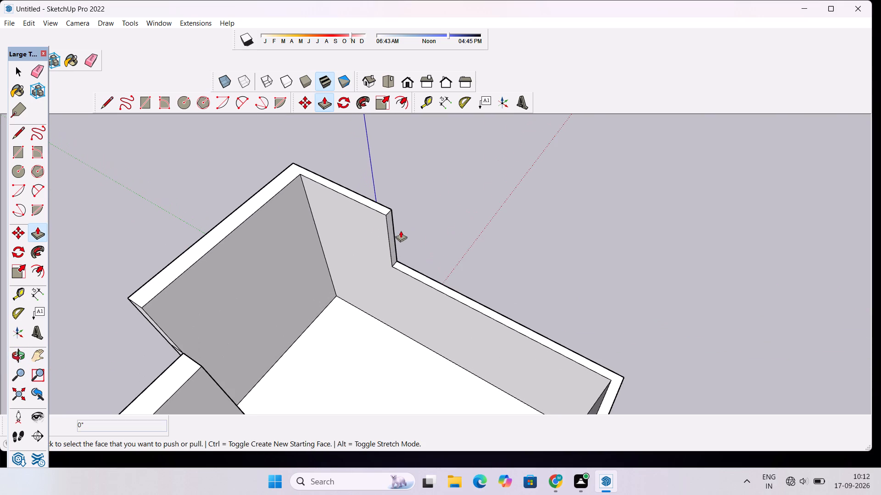
left_click(393, 242)
scroll(402, 247, "down", 6)
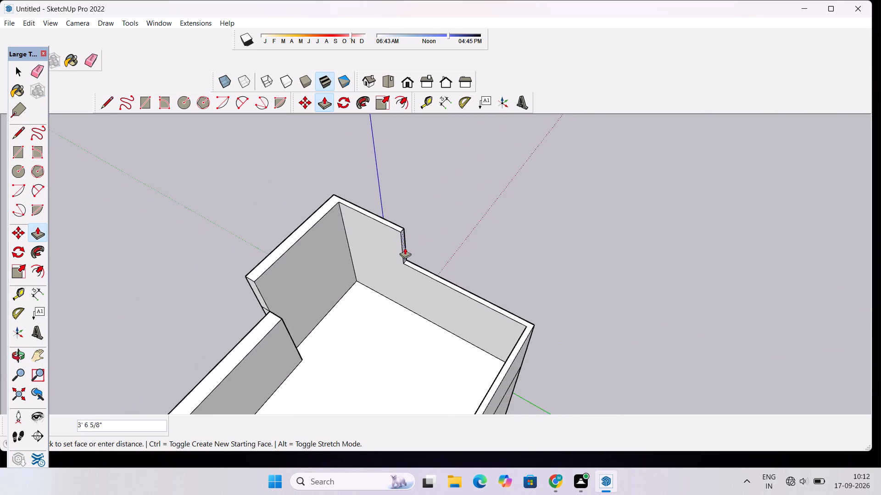
scroll(405, 247, "down", 2)
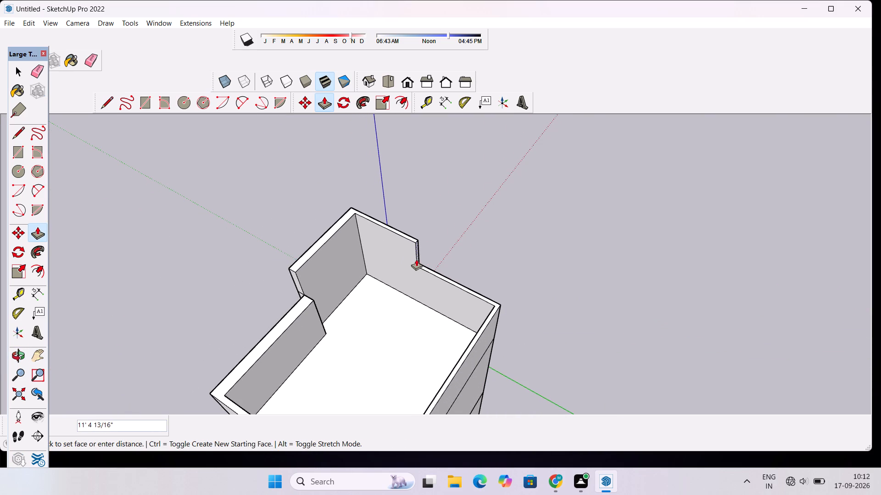
left_click(416, 259)
Draw a 32' vertical line on the side wall's inner face from the foot of the raised section's end down to the roof floor.
scroll(415, 287, "up", 5)
key("l")
scroll(415, 284, "up", 3)
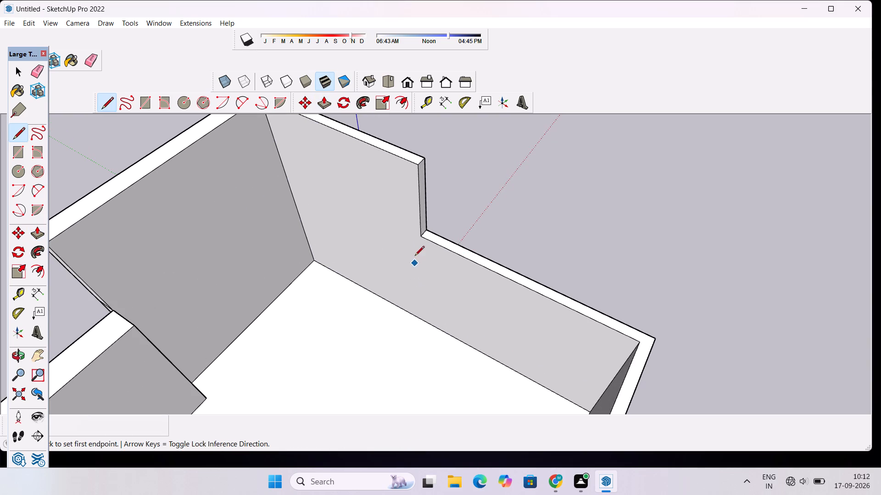
left_click(420, 238)
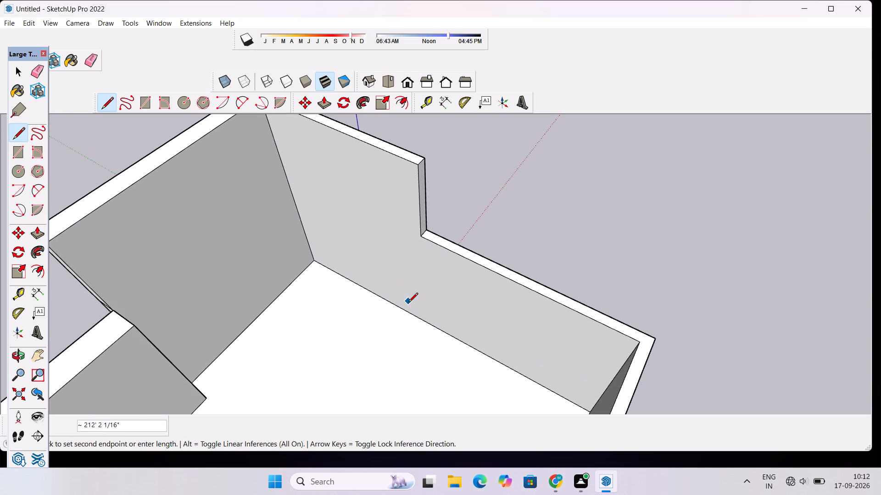
left_click(419, 237)
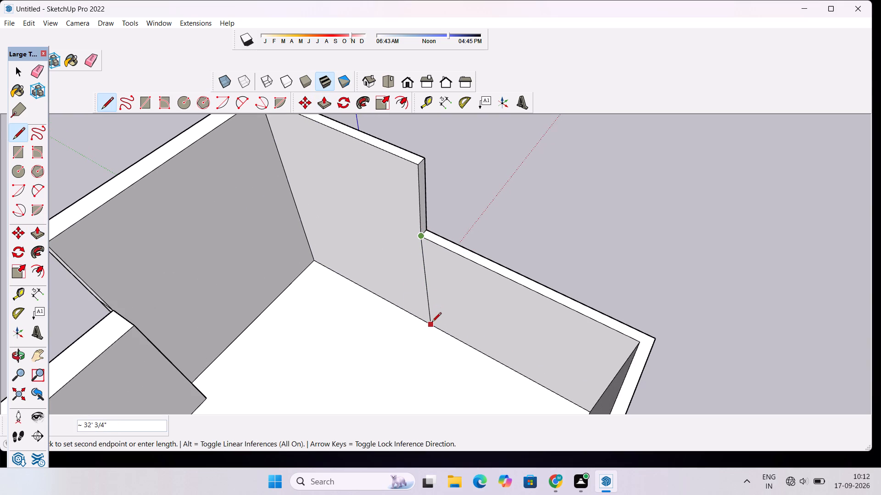
scroll(425, 317, "up", 5)
left_click(425, 317)
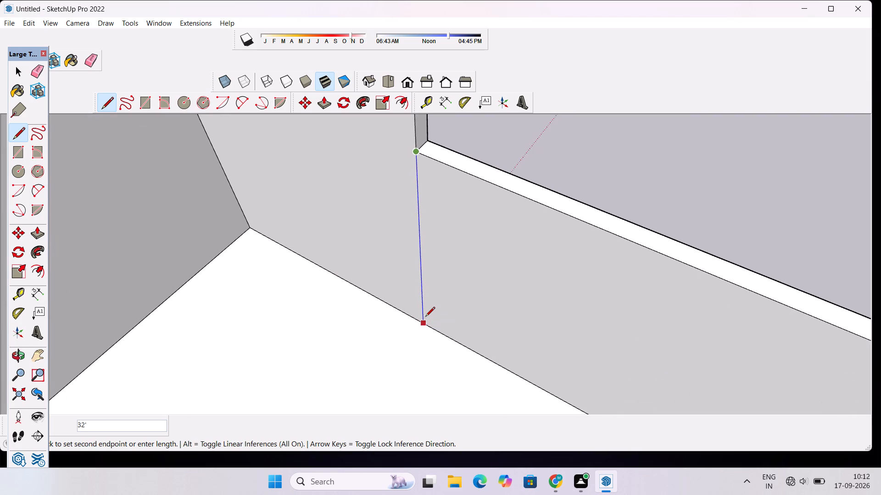
key("space")
Place a vertical guide on the side wall's inner face, offset 2' from the new vertical line towards the lower parapet.
key("t")
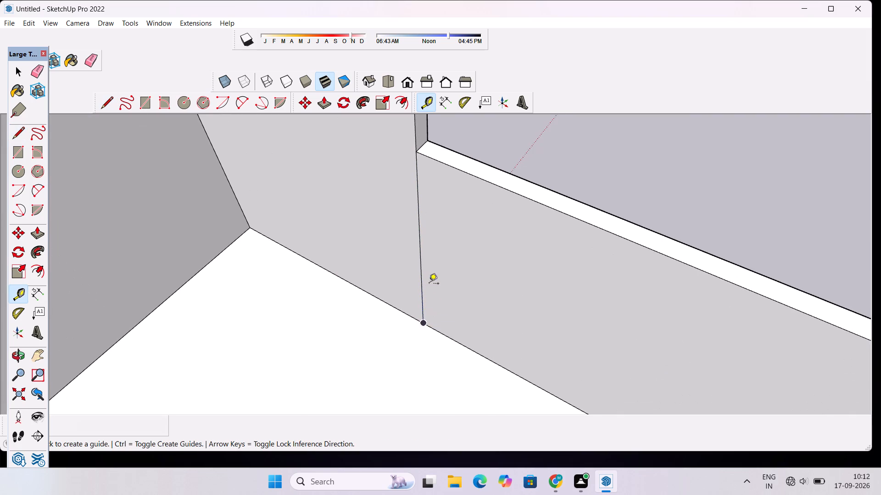
left_click(419, 240)
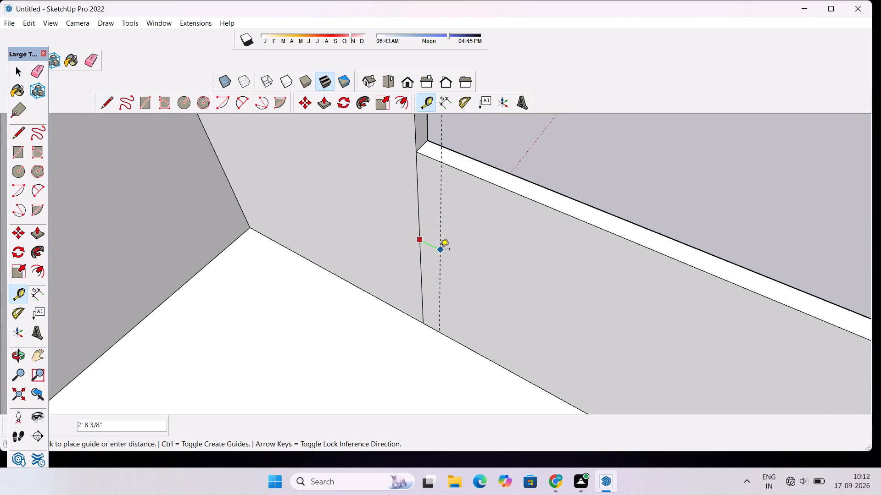
type("2'[")
key("Return")
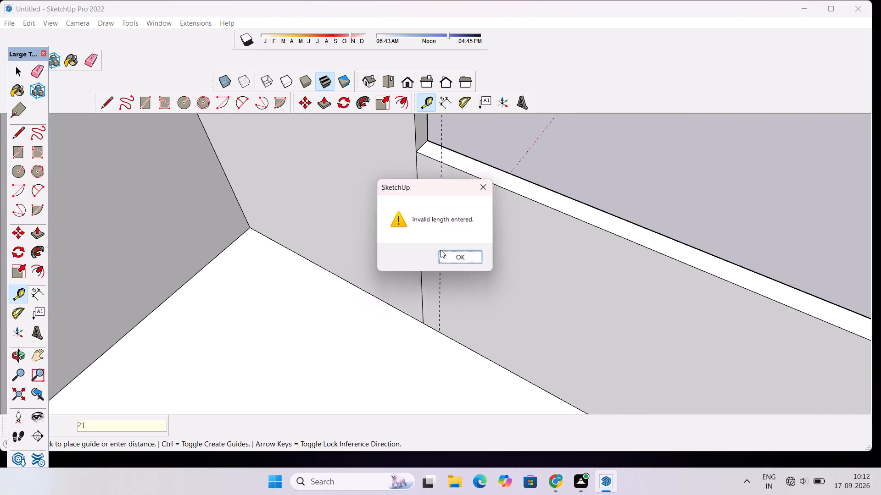
left_click(482, 187)
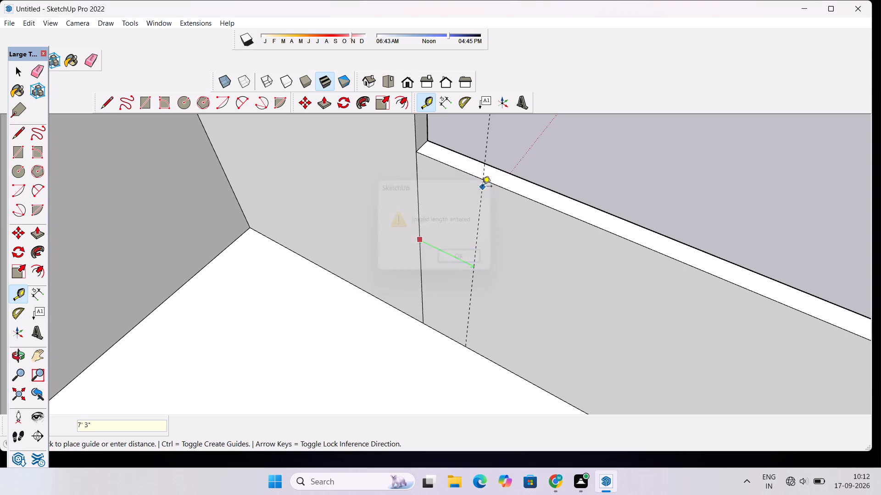
type("2'")
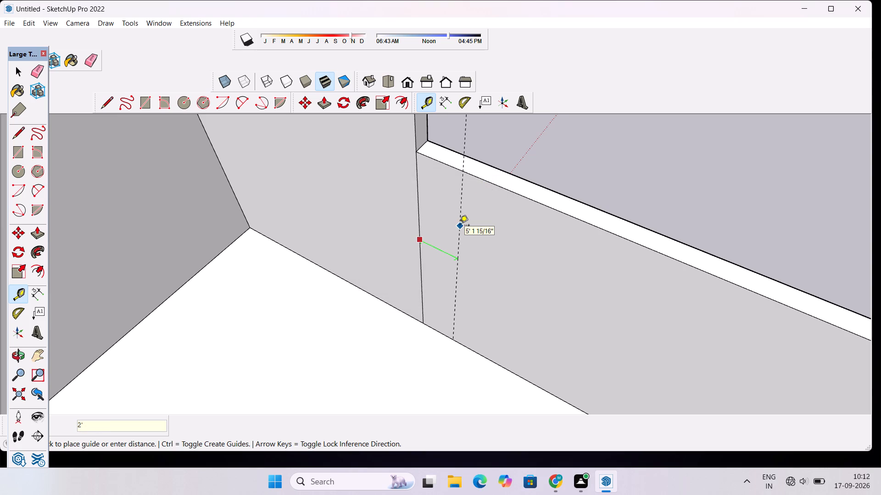
key("Return")
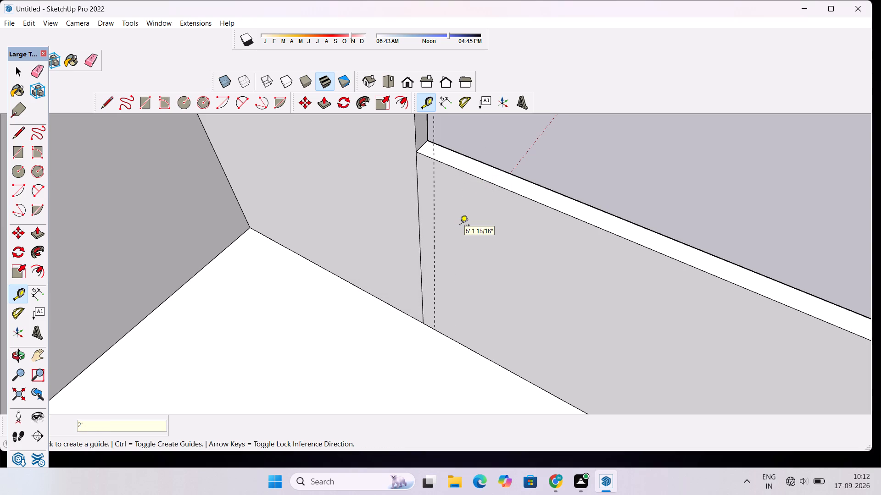
Draw a 32' vertical line along the guide on the side wall's inner face, from its lower top edge to the roof floor.
key("l")
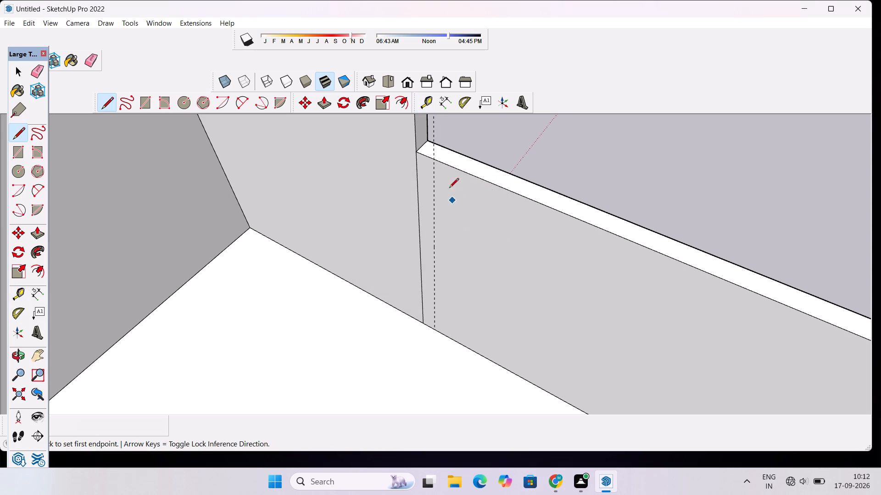
left_click(433, 159)
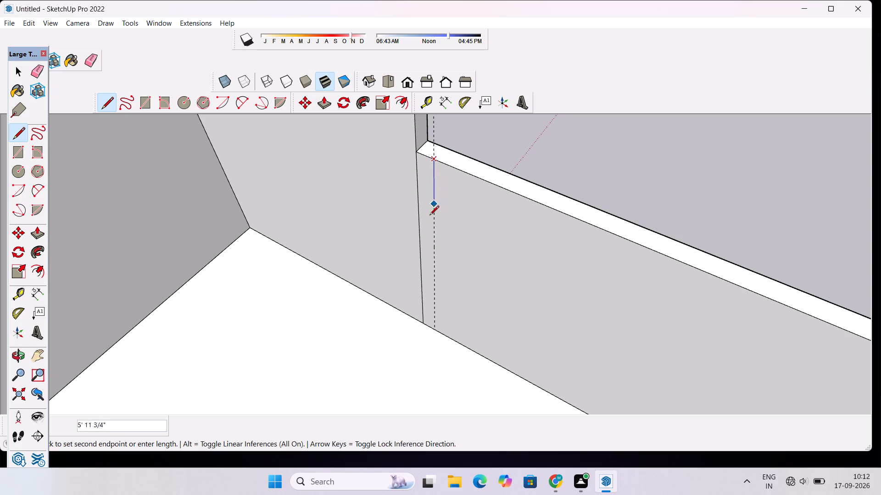
left_click(432, 331)
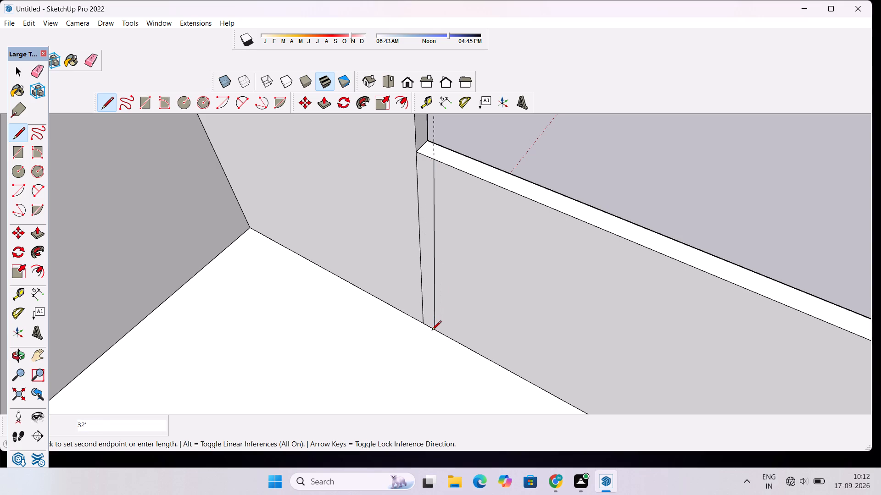
Erase the vertical guide beside the raised side-wall section.
key("space")
scroll(438, 330, "down", 9)
key("e")
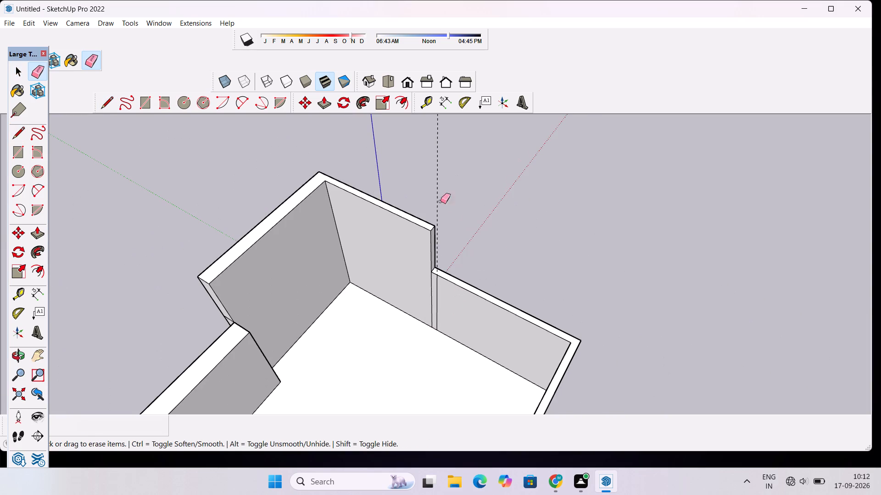
left_click(438, 192)
Push/Pull the end face of the raised side-wall section 2' further, in line with the second vertical line.
scroll(427, 287, "up", 5)
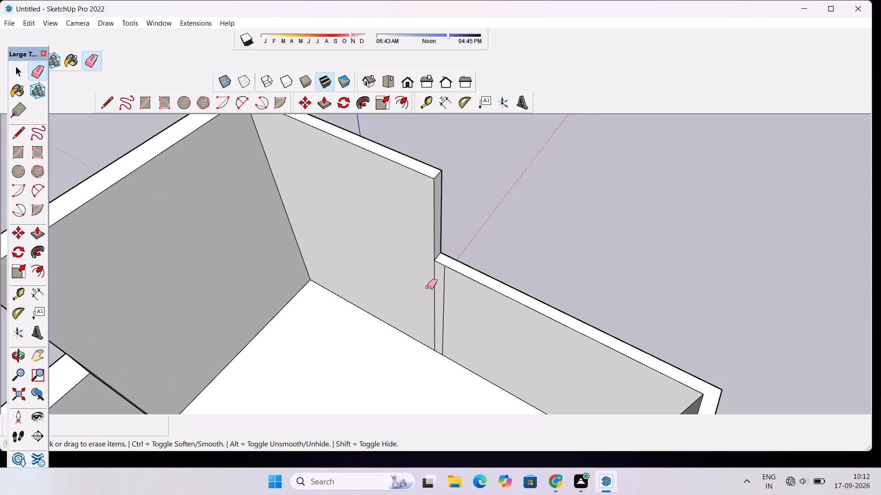
key("space")
scroll(449, 258, "up", 2)
key("p")
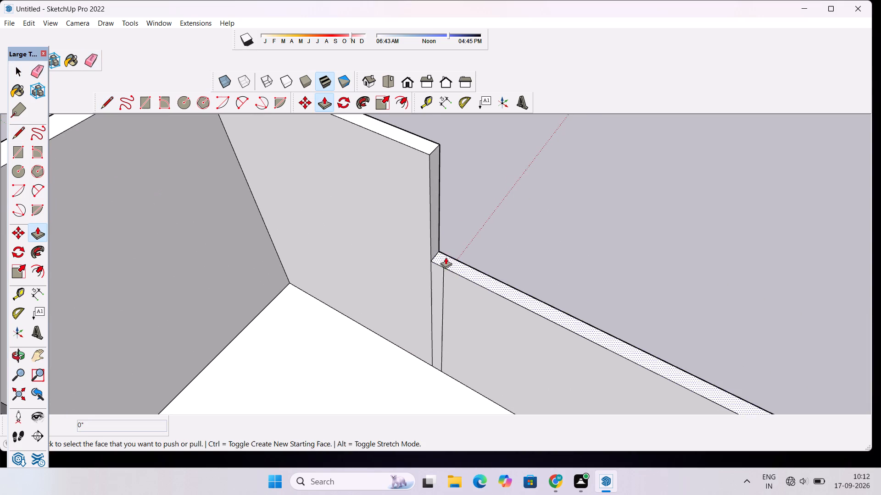
left_click(434, 235)
left_click(443, 270)
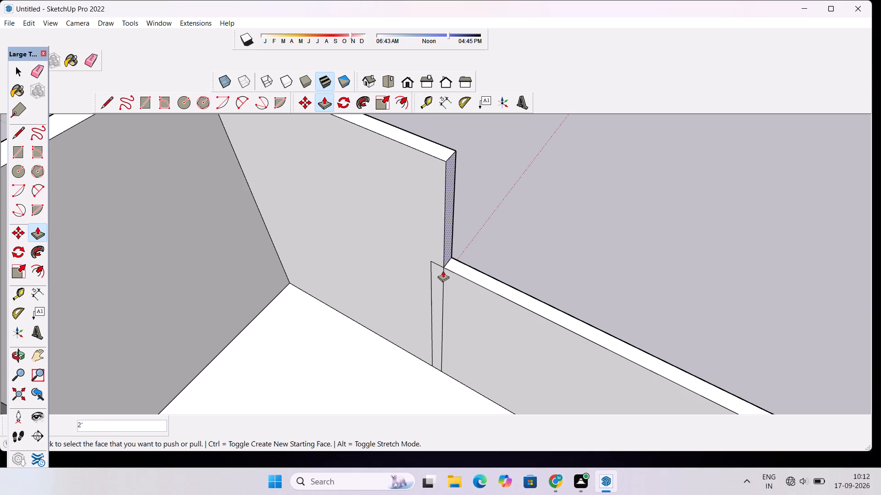
key("space")
Draw an 18' vertical line up the raised section's inner face, continuing the first vertical line to the wall top.
key("l")
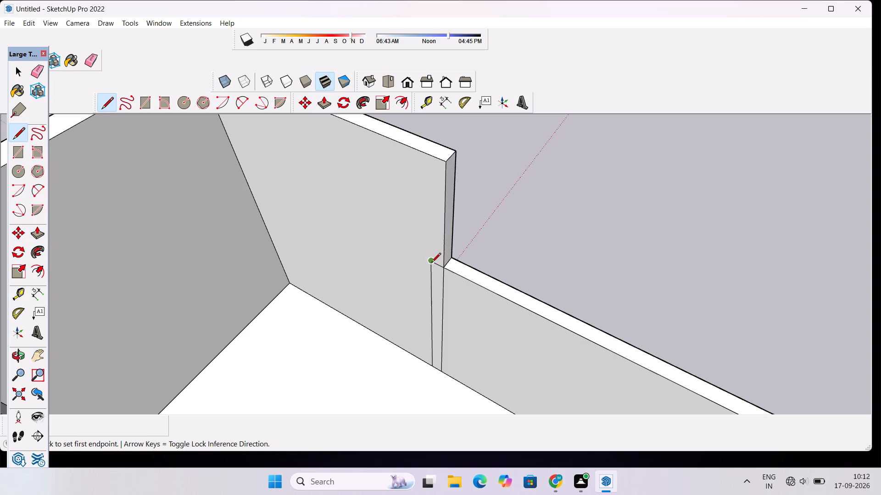
left_click(431, 263)
left_click(435, 158)
key("space")
Erase the short horizontal edge across the 2' strip on the side wall so it becomes one full-height face.
type("e")
scroll(431, 275, "up", 5)
left_click_drag(443, 251, 444, 256)
key("space")
Push/Pull the full-height 2' strip about 42' 6" out across the roof terrace to form a partition wall.
scroll(444, 256, "down", 2)
left_click(444, 256)
key("p")
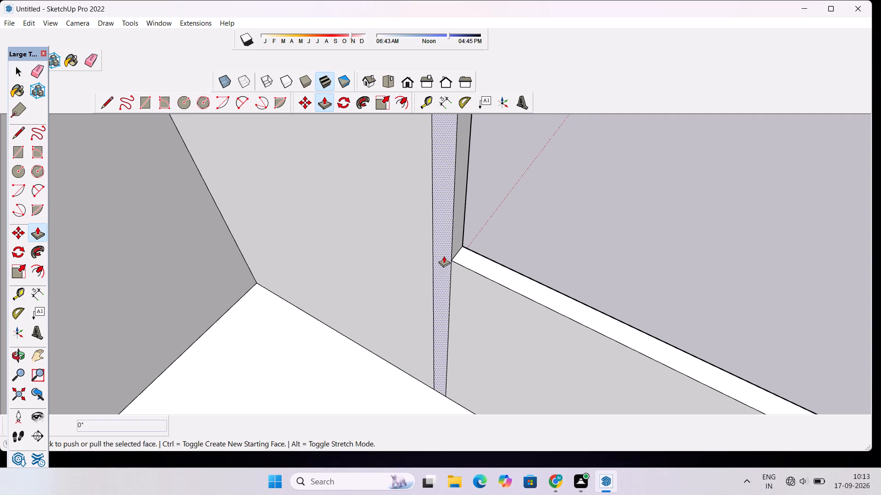
left_click(444, 256)
scroll(435, 263, "down", 17)
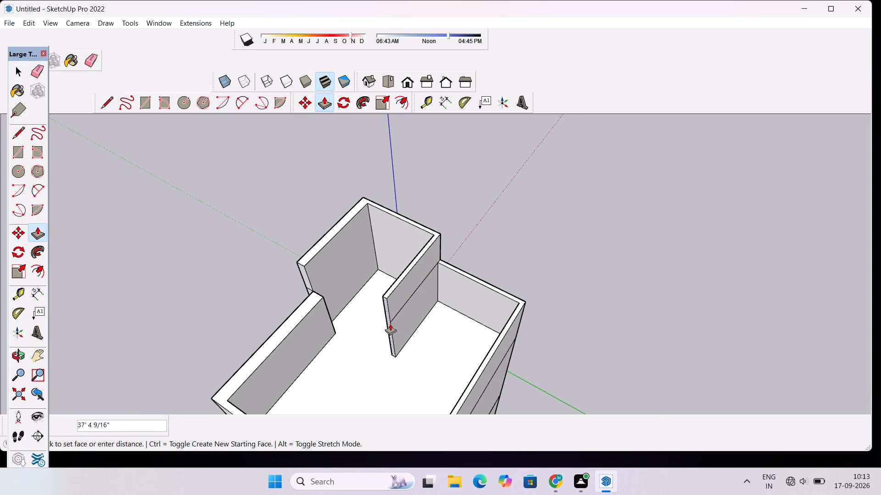
left_click(334, 332)
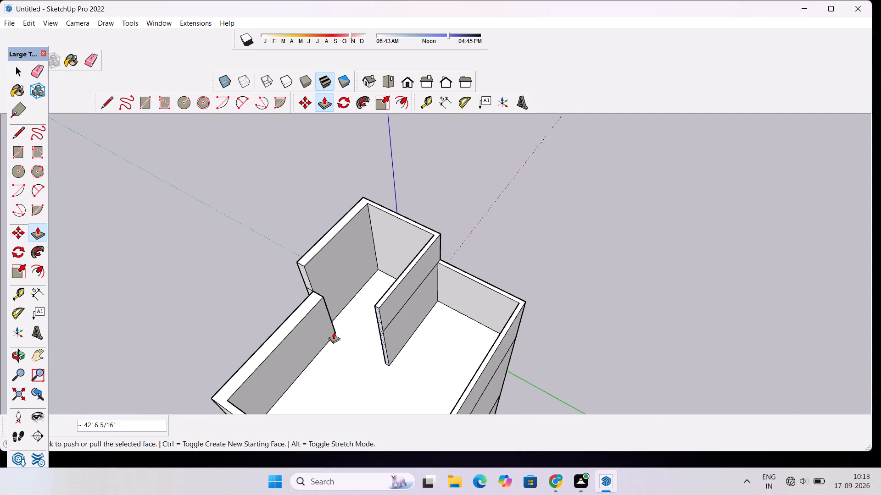
key("space")
Erase the horizontal seam on the new partition wall's face towards the open terrace.
key("e")
left_click_drag(413, 288, 416, 297)
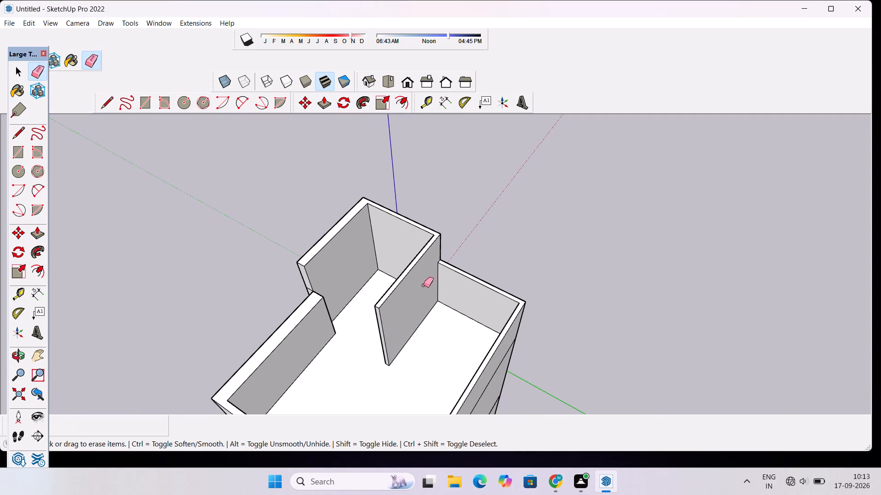
Erase the long stray line projecting outside the building beside the partition wall.
key("o")
left_click_drag(503, 249, 233, 270)
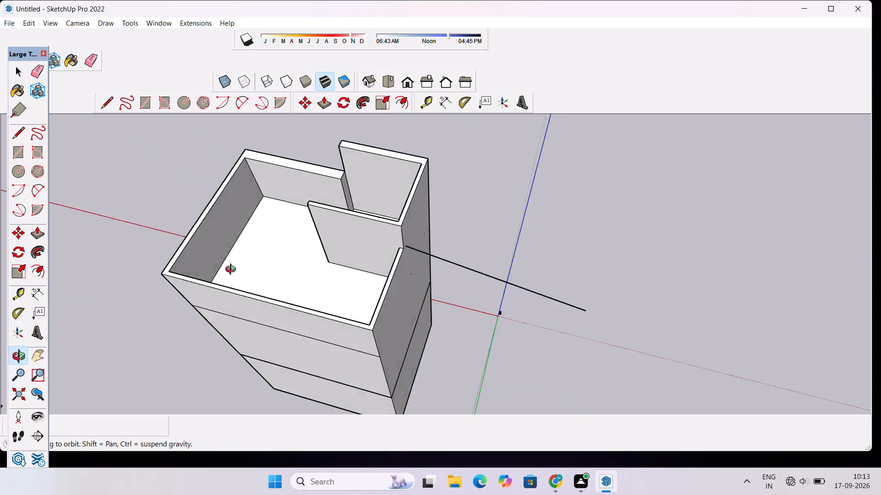
left_click_drag(233, 270, 205, 264)
scroll(369, 264, "up", 4)
key("e")
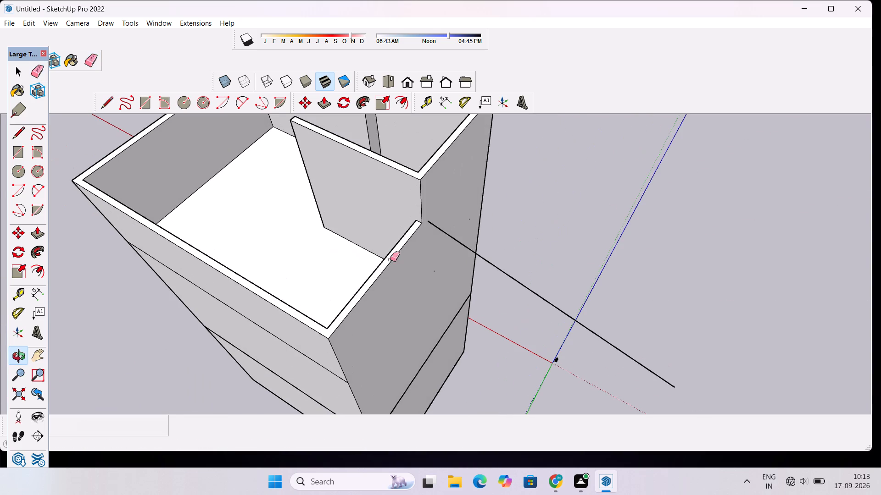
left_click_drag(545, 247, 530, 326)
Erase the horizontal seam on the partition wall's other face, towards the tall front wall.
key("o")
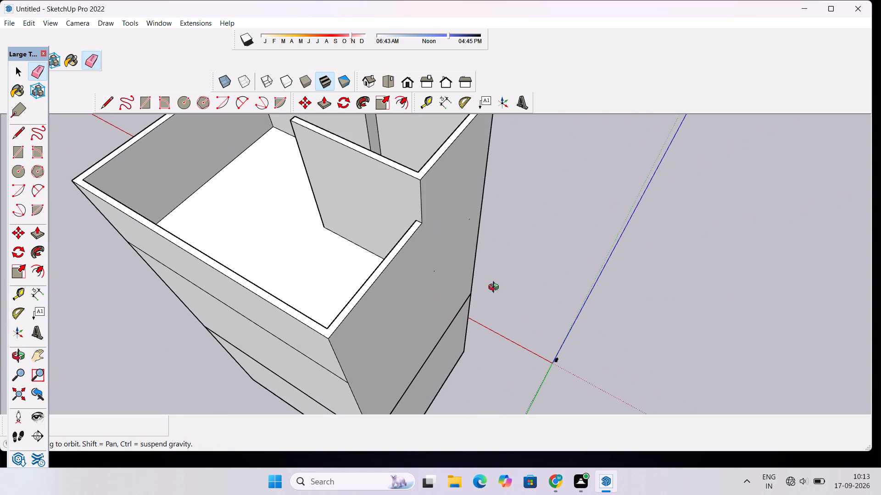
left_click_drag(340, 293, 566, 264)
scroll(566, 264, "down", 5)
left_click_drag(501, 264, 597, 264)
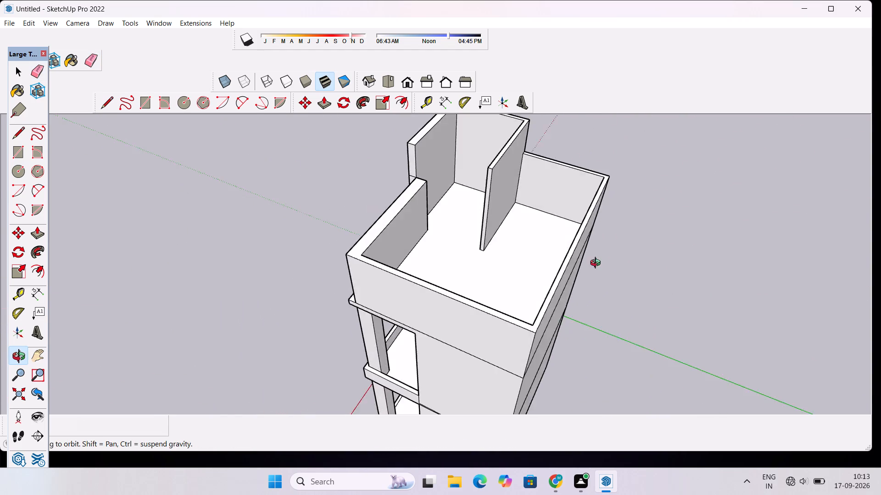
left_click_drag(597, 264, 725, 242)
scroll(534, 223, "up", 2)
left_click_drag(534, 223, 532, 308, "shift")
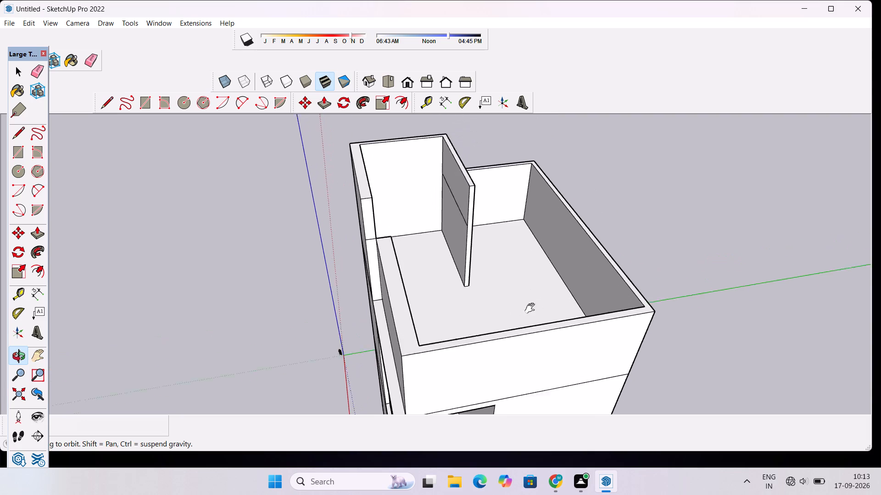
left_click_drag(532, 308, 532, 309, "shift")
scroll(447, 246, "up", 4)
scroll(445, 242, "down", 7)
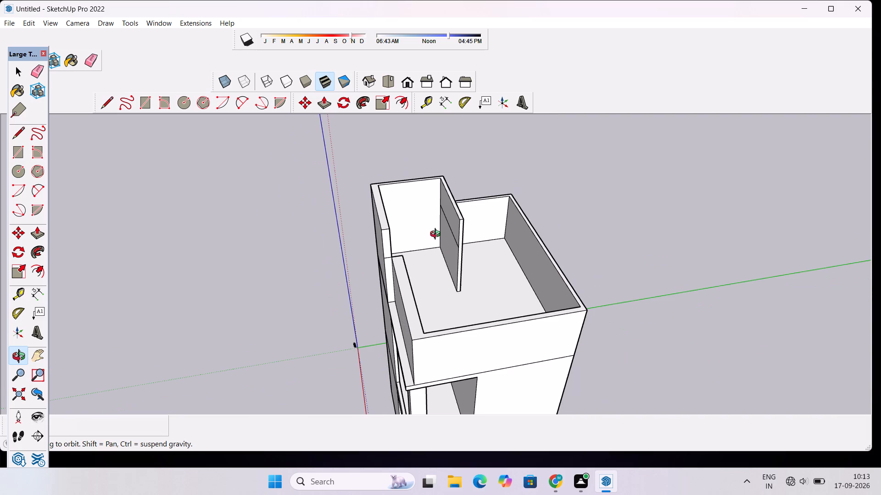
scroll(446, 223, "down", 1)
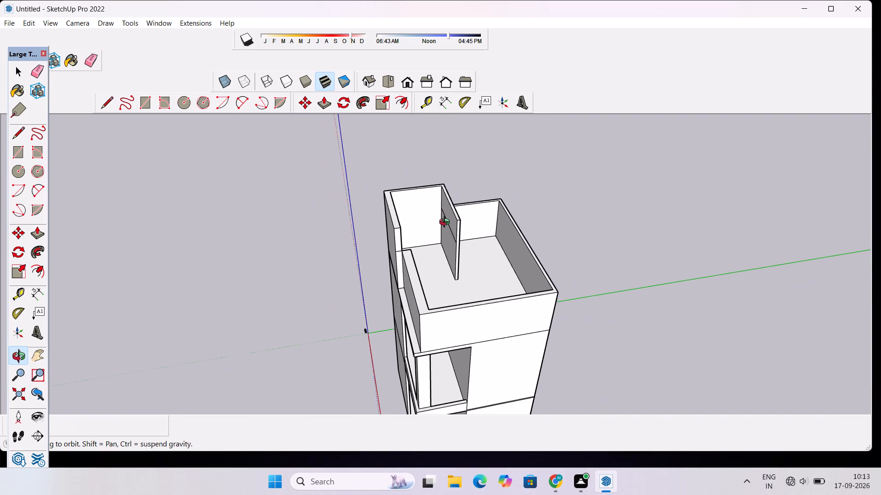
scroll(446, 223, "down", 2)
left_click_drag(444, 225, 703, 328)
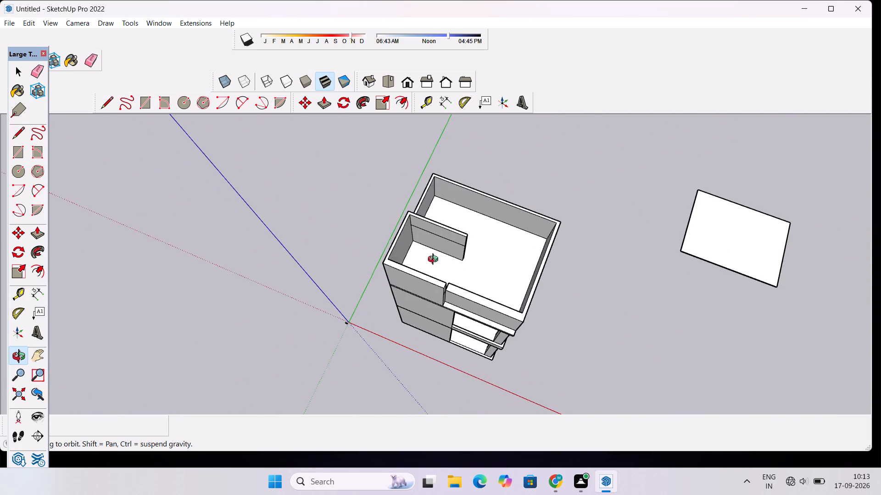
scroll(386, 238, "up", 4)
left_click_drag(470, 264, 474, 246)
key("e")
scroll(470, 237, "up", 3)
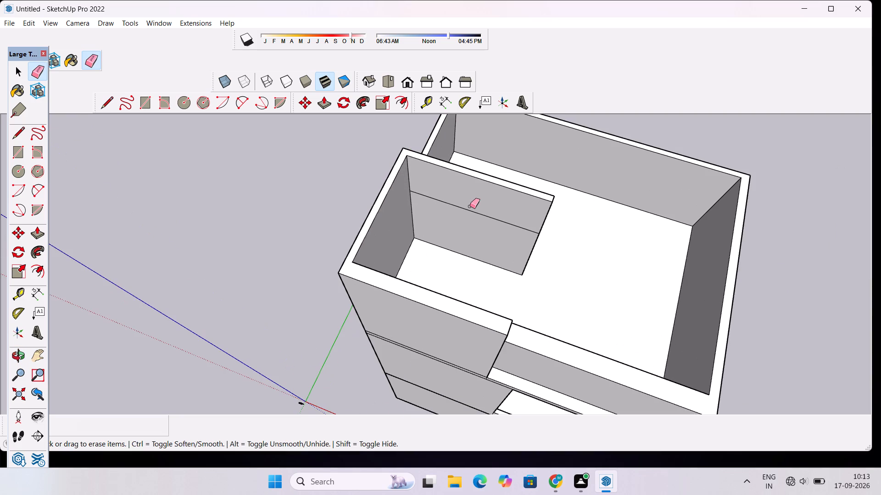
left_click_drag(470, 206, 472, 216)
Draw a line about 35' 9" between the inner top corners of the tall front wall and partition, closing the roof face.
key("o")
left_click_drag(520, 246, 419, 280)
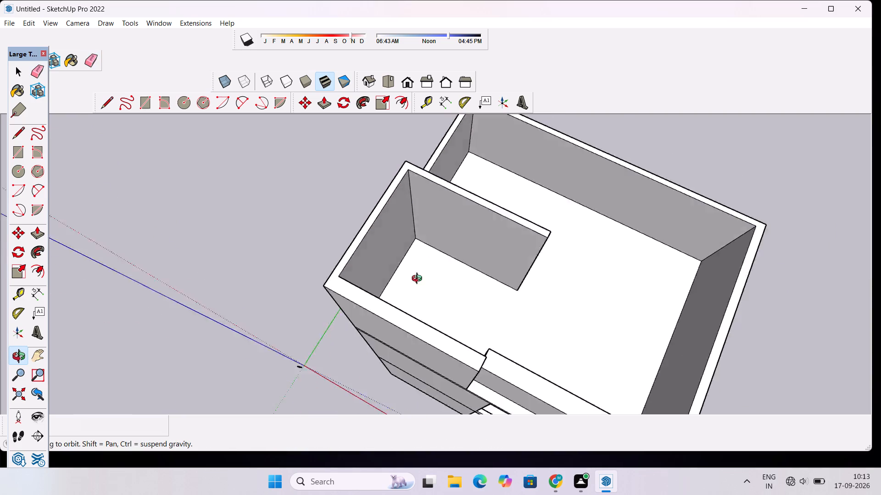
left_click_drag(419, 280, 783, 211)
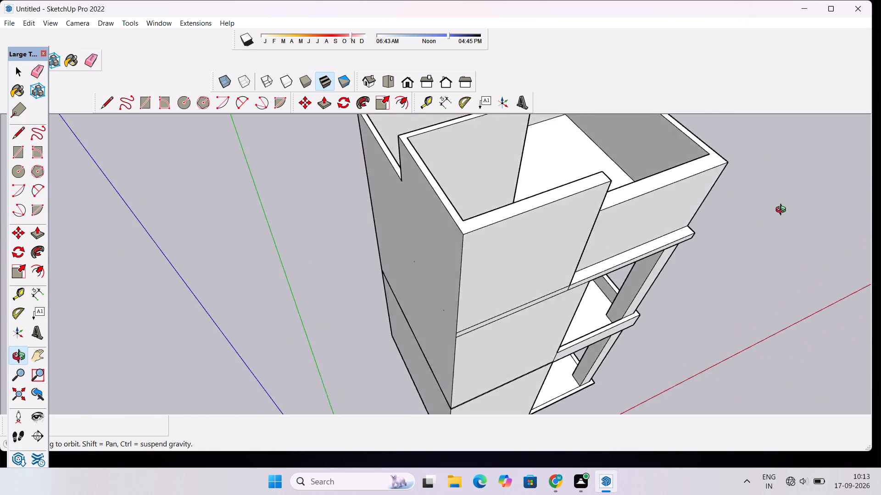
left_click_drag(783, 211, 413, 244)
scroll(414, 243, "down", 5)
scroll(413, 244, "up", 6)
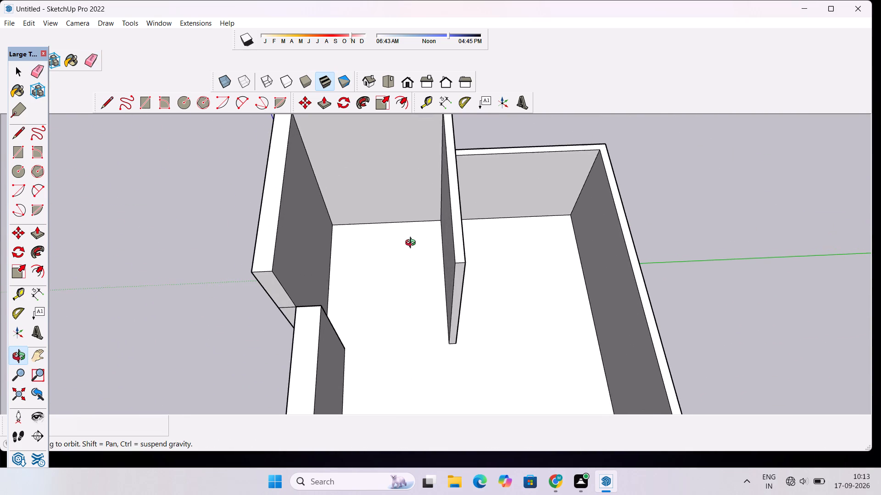
scroll(413, 244, "up", 2)
key("l")
left_click(209, 285)
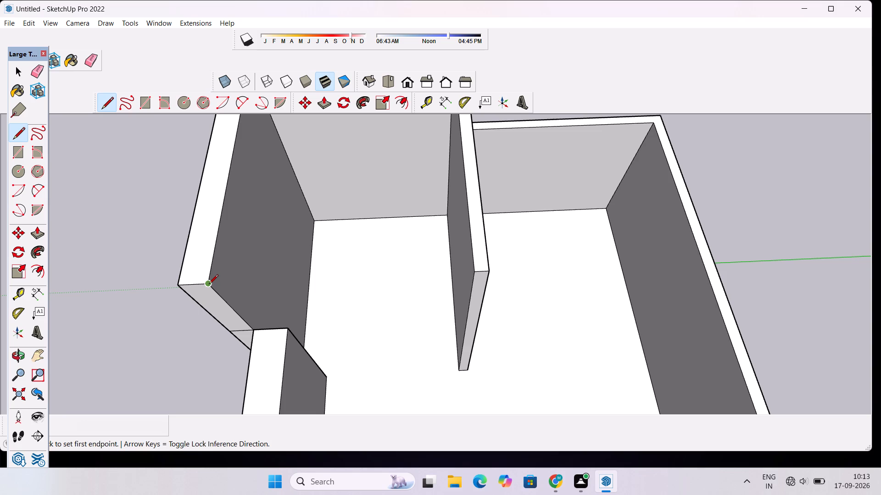
left_click(471, 272)
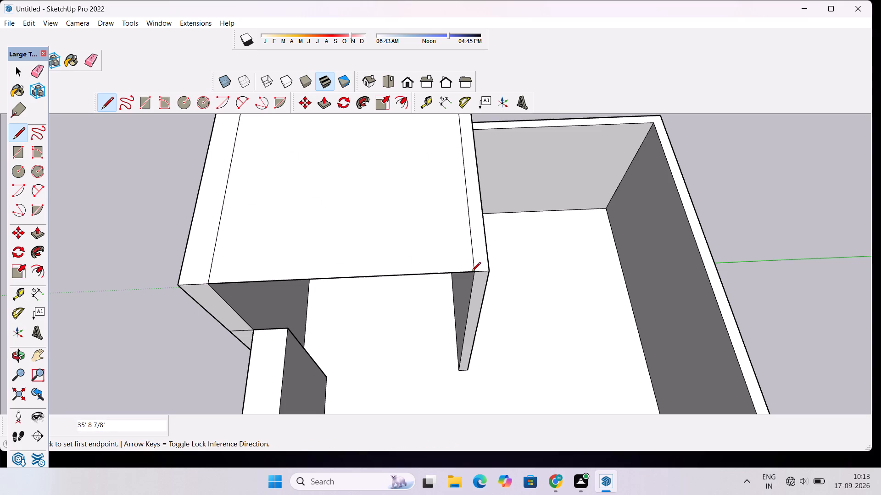
key("space")
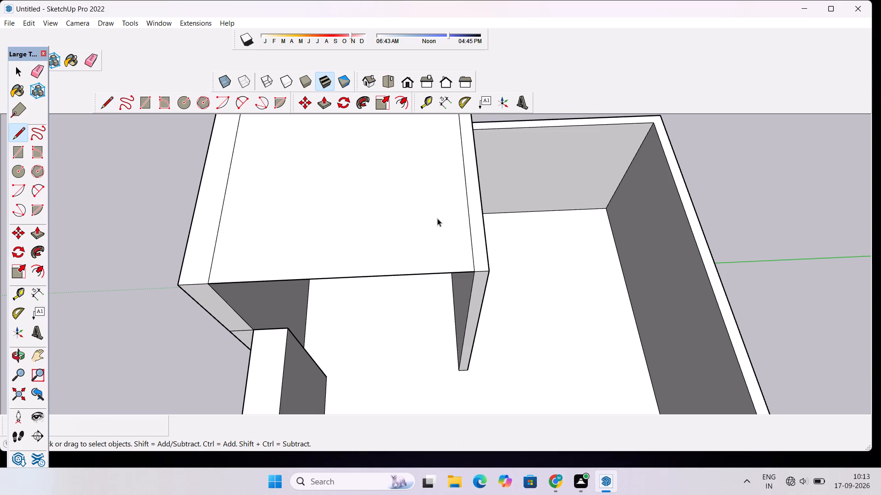
Push/Pull the inner face of the lower front parapet about 2' 9" outward to thin the parapet.
key("o")
left_click_drag(415, 334, 411, 269)
scroll(411, 269, "down", 2)
left_click_drag(411, 269, 435, 331, "shift")
scroll(386, 309, "down", 1)
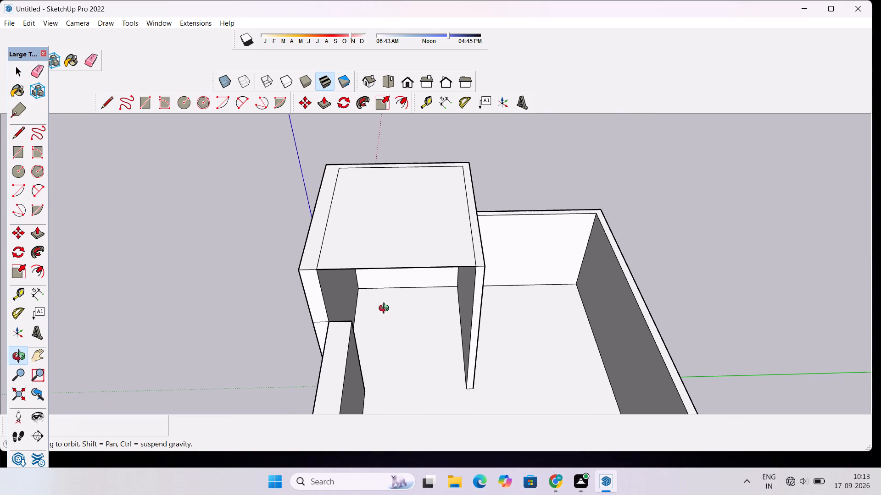
left_click_drag(296, 315, 377, 275)
scroll(375, 255, "down", 7)
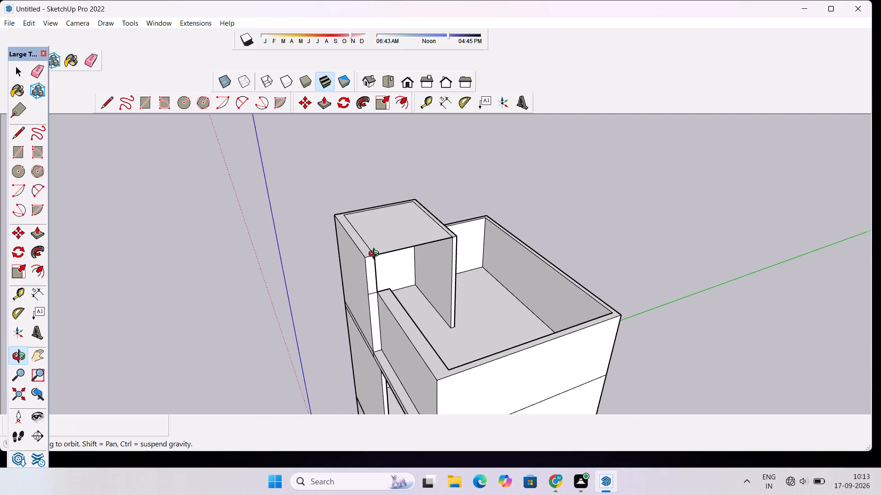
scroll(376, 255, "down", 2)
left_click_drag(428, 320, 316, 355)
scroll(330, 337, "up", 3)
left_click_drag(343, 329, 313, 394)
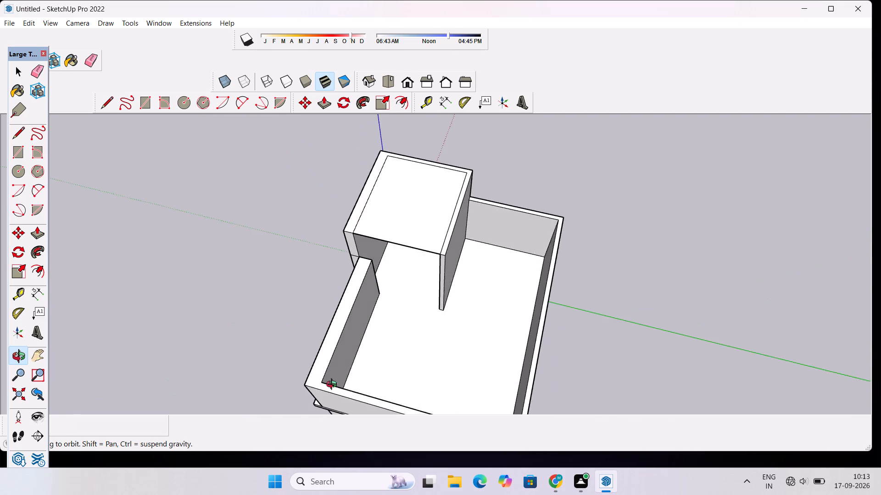
scroll(360, 369, "up", 4)
key("p")
left_click(340, 346)
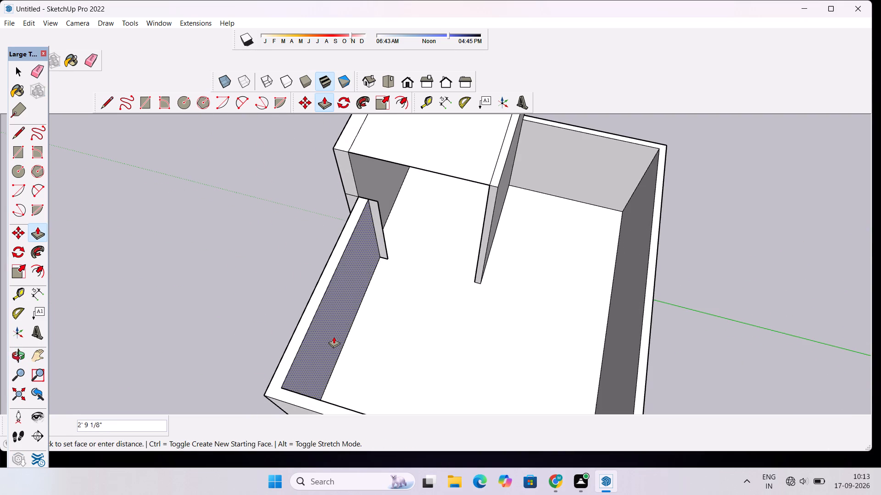
left_click(334, 336)
key("space")
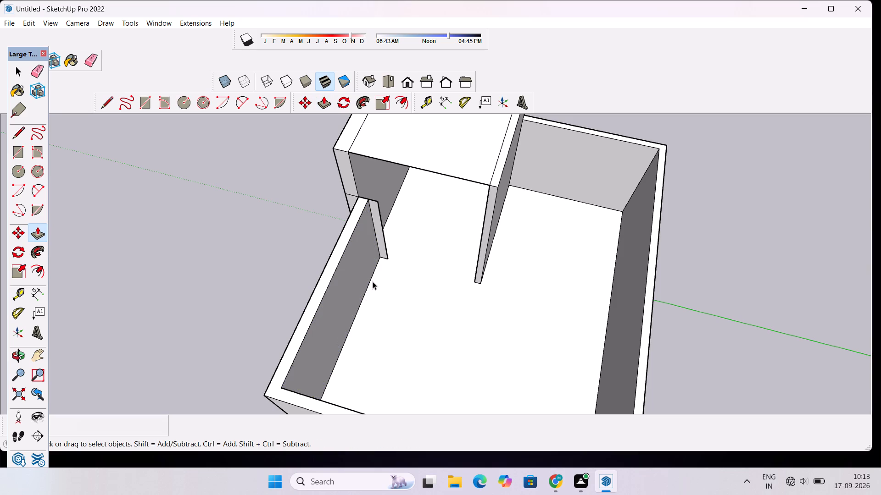
Erase the vertical, top and bottom edges of the leftover thin upright face at the lower front parapet's room end.
scroll(377, 274, "up", 4)
key("e")
left_click_drag(390, 199, 385, 203)
key("ctrl+z")
left_click(386, 216)
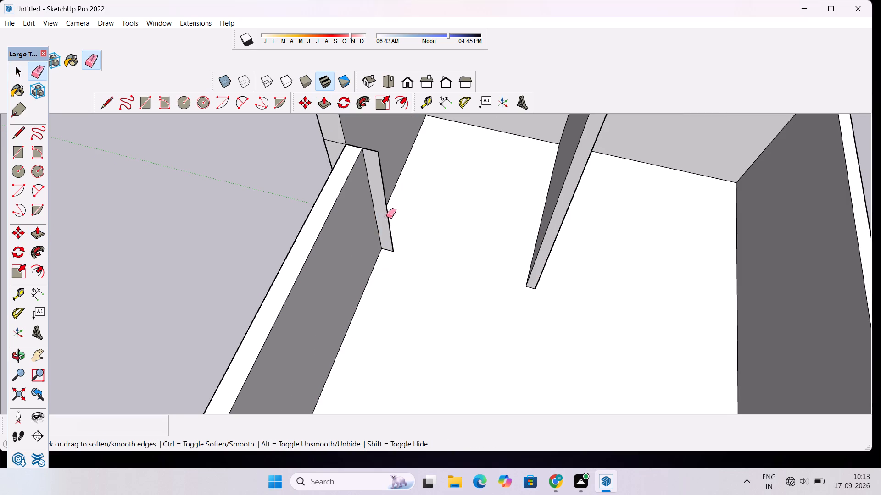
left_click(386, 213)
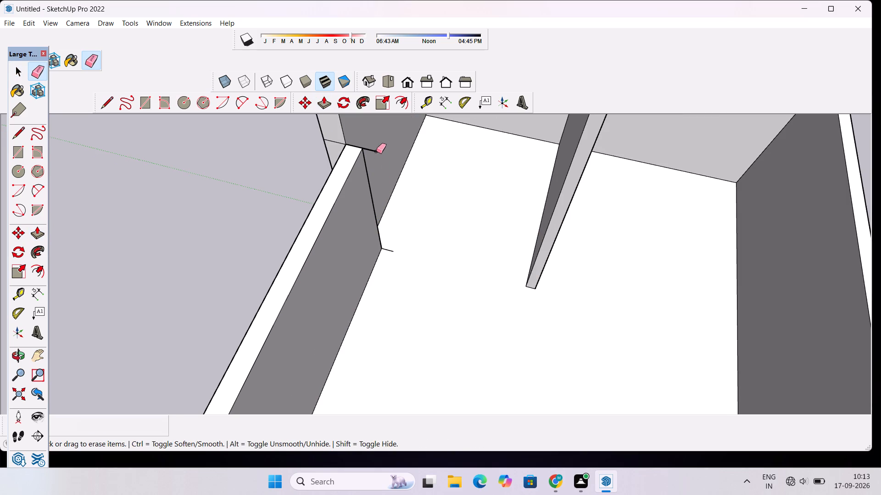
left_click(376, 151)
left_click_drag(396, 248, 390, 252)
Push/Pull the underside of the terrace room's roof 2' downward to give the roof slab thickness.
key("o")
left_click_drag(355, 282, 500, 242)
scroll(513, 235, "down", 5)
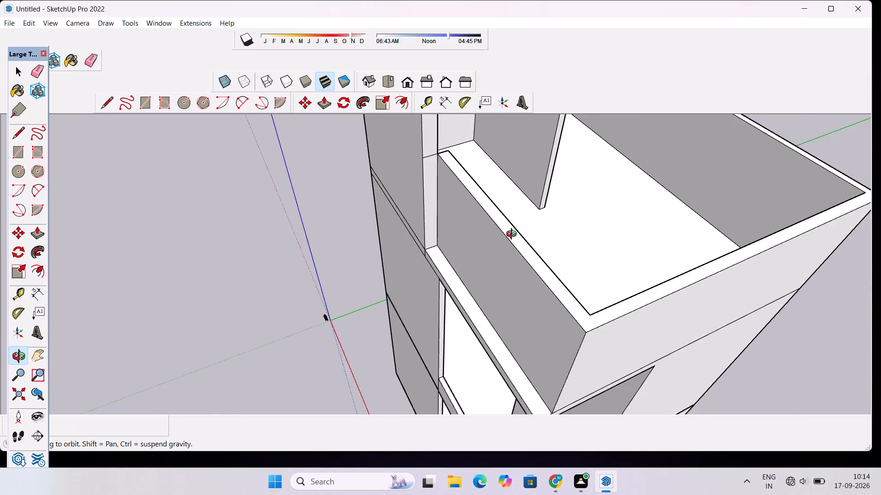
left_click_drag(527, 225, 236, 271)
scroll(391, 198, "up", 18)
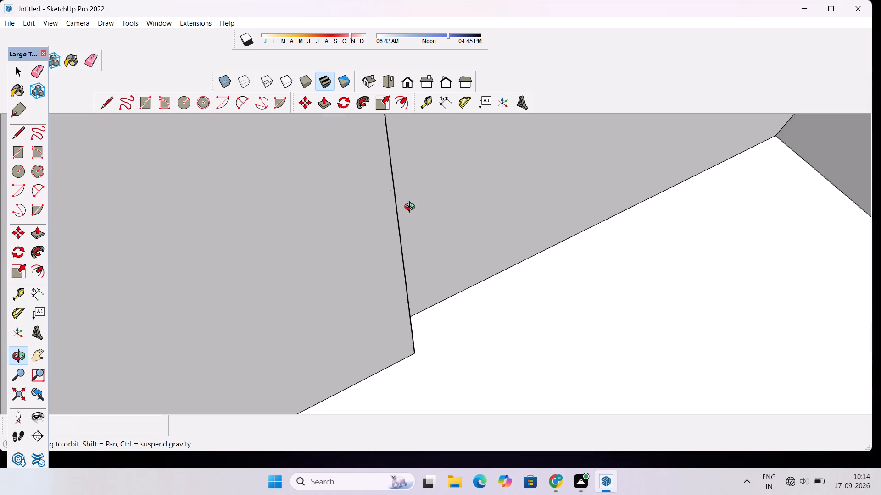
scroll(459, 229, "up", 5)
left_click_drag(509, 272, 449, 334)
scroll(449, 334, "down", 4)
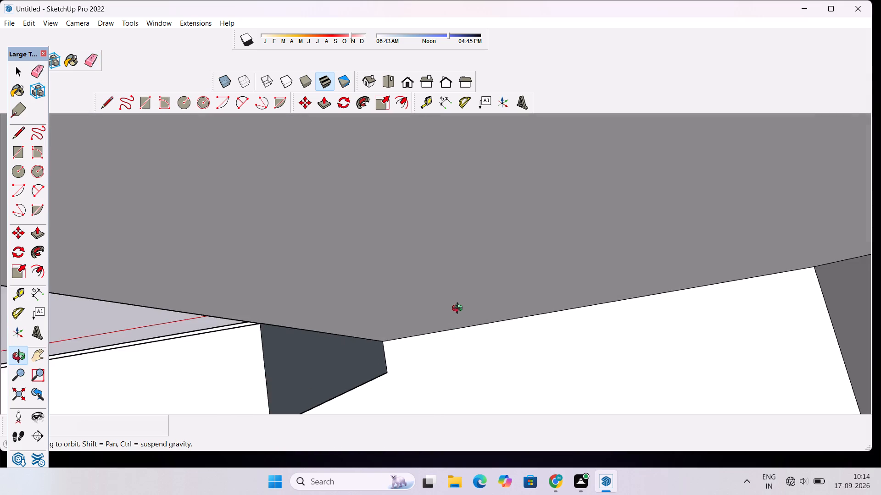
scroll(459, 309, "down", 4)
scroll(463, 304, "down", 20)
scroll(463, 304, "down", 12)
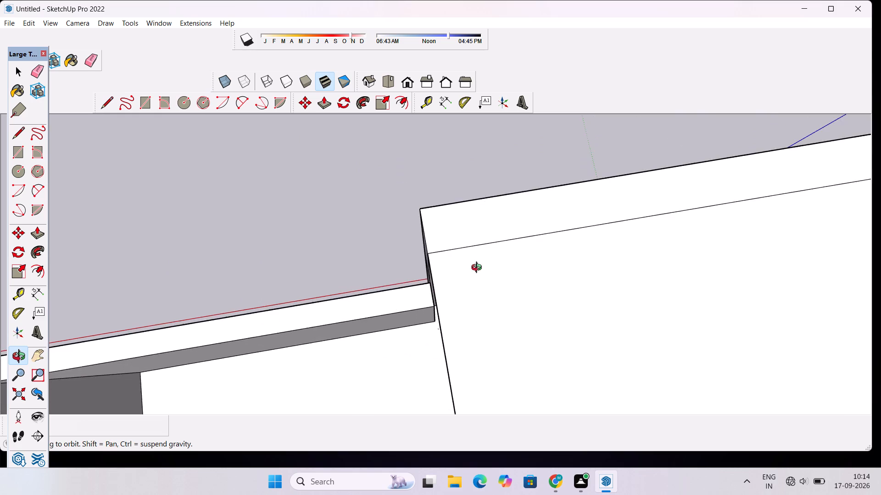
left_click_drag(323, 339, 427, 258)
scroll(429, 258, "down", 6)
left_click_drag(387, 333, 498, 280)
scroll(502, 272, "down", 5)
left_click_drag(498, 268, 426, 381, "shift")
scroll(425, 371, "down", 4)
scroll(424, 305, "up", 5)
left_click_drag(504, 284, 532, 214)
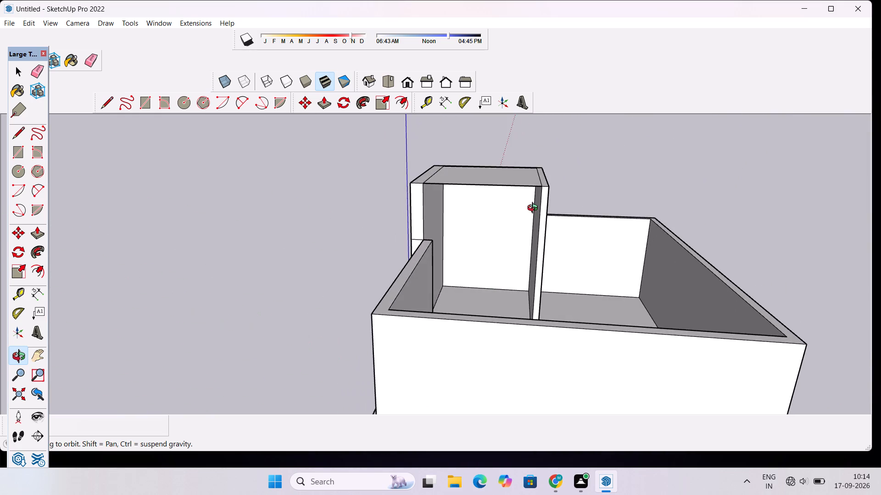
scroll(535, 209, "up", 5)
left_click_drag(524, 307, 532, 282)
scroll(509, 255, "down", 5)
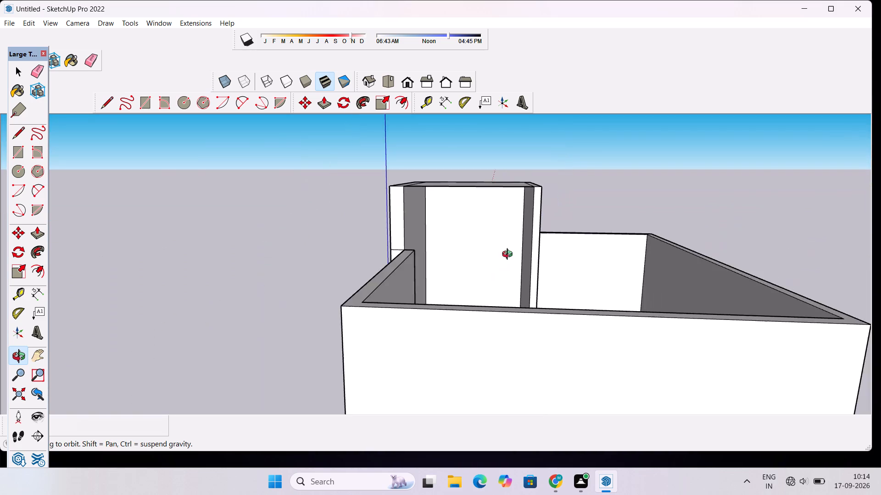
left_click_drag(506, 246, 510, 338, "shift")
scroll(510, 338, "up", 4)
left_click_drag(483, 353, 522, 276)
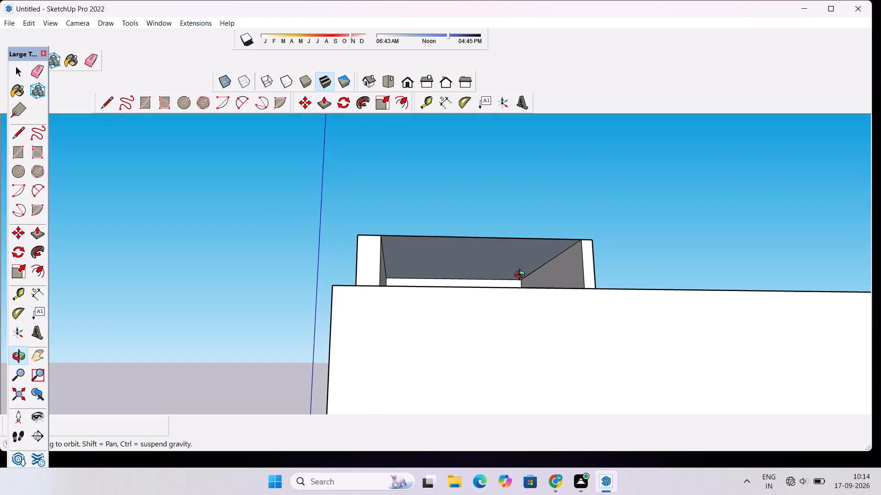
left_click_drag(522, 276, 507, 297)
key("p")
scroll(503, 275, "up", 3)
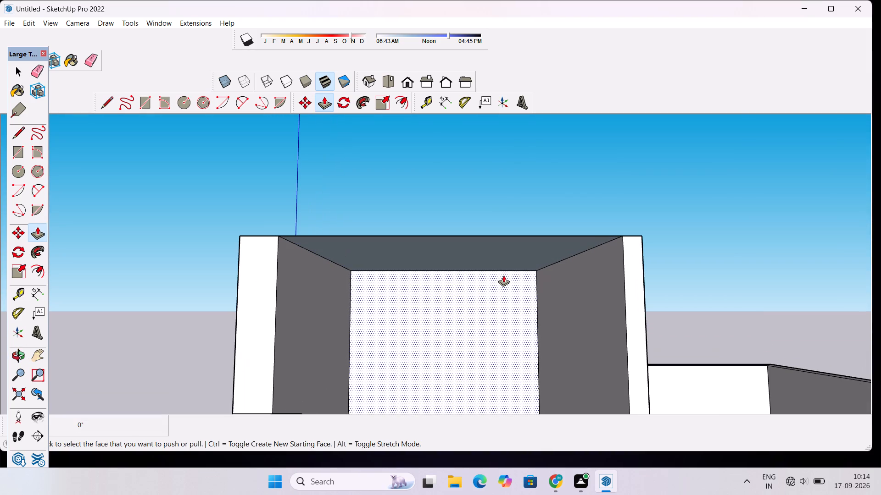
left_click(501, 254)
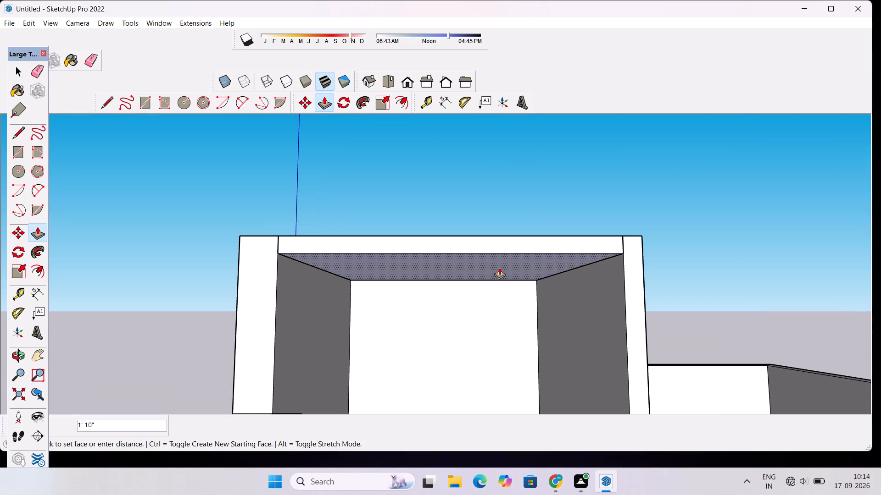
type("2'")
key("Return")
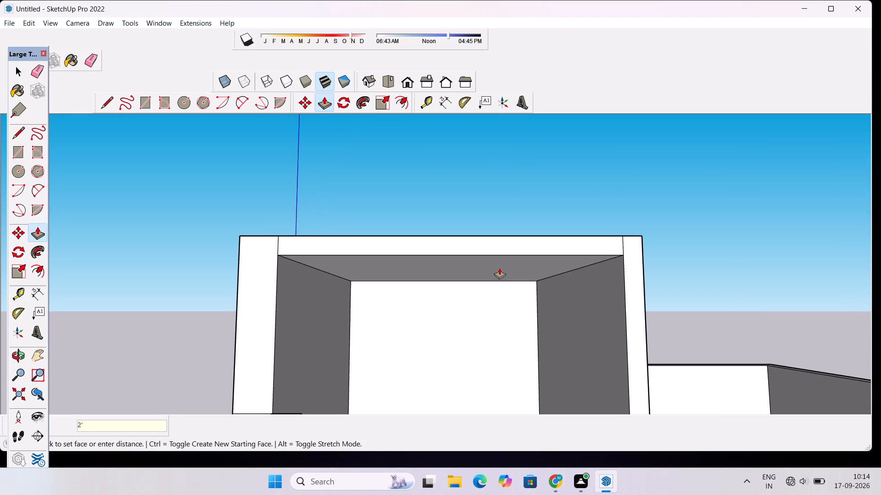
Erase the three inner seam lines on top of the terrace room's roof to merge it into one face.
scroll(499, 268, "down", 5)
key("o")
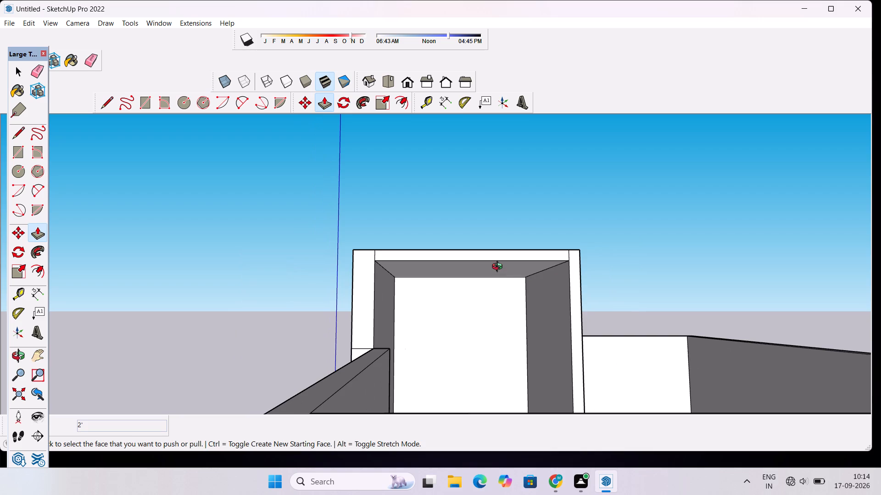
left_click_drag(499, 268, 502, 330)
scroll(409, 333, "up", 3)
left_click_drag(488, 334, 415, 292, "shift")
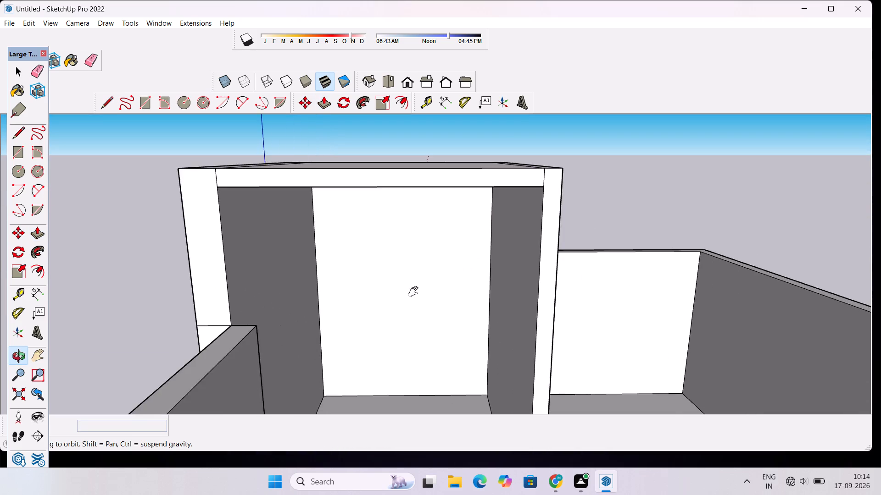
scroll(401, 292, "down", 4)
left_click_drag(409, 283, 449, 412)
scroll(426, 362, "up", 1)
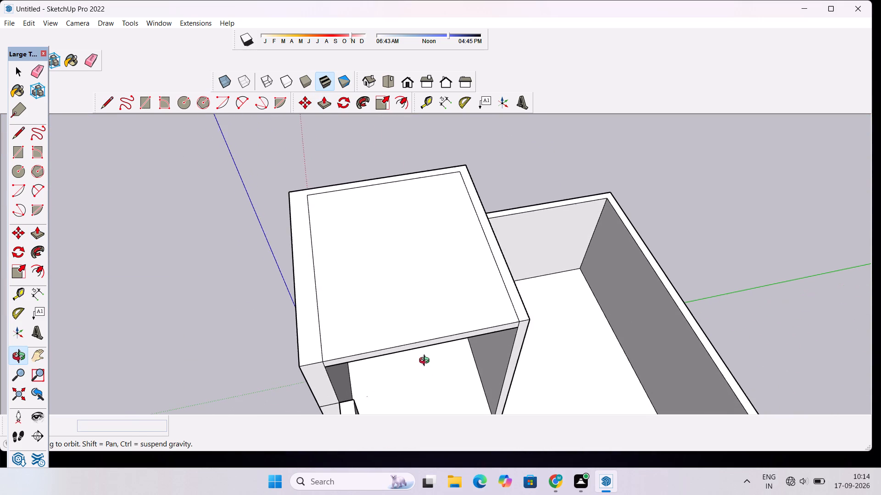
scroll(426, 362, "up", 1)
key("e")
left_click_drag(298, 281, 290, 305)
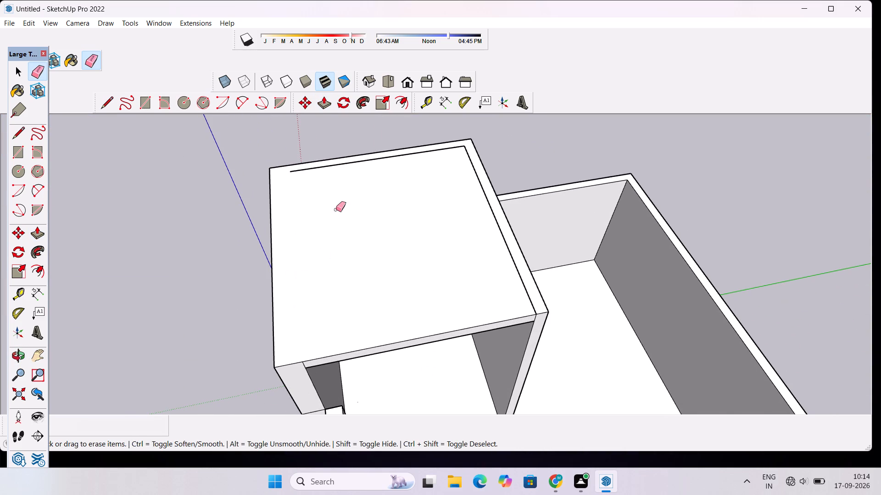
left_click(351, 162)
left_click_drag(468, 154, 467, 163)
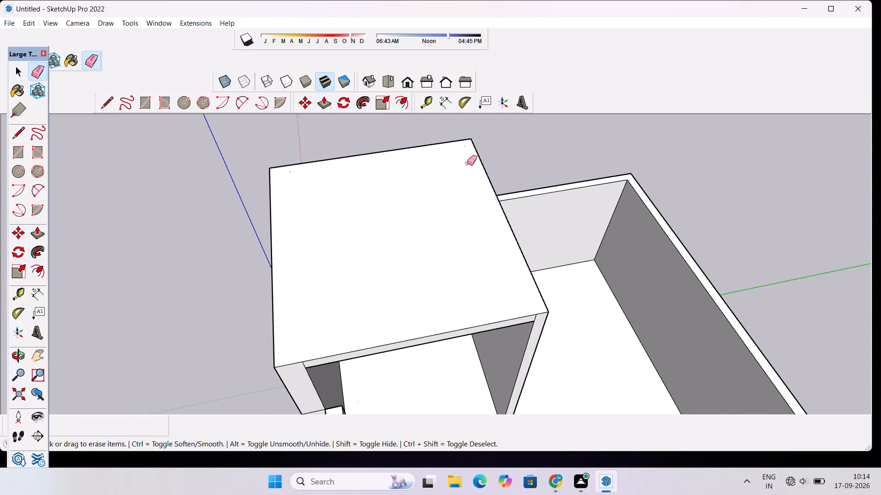
Erase the two short vertical seams between the roof slab's edge and the wall ends on the room's open side.
key("o")
left_click_drag(452, 321, 449, 163)
left_click_drag(434, 334, 432, 300)
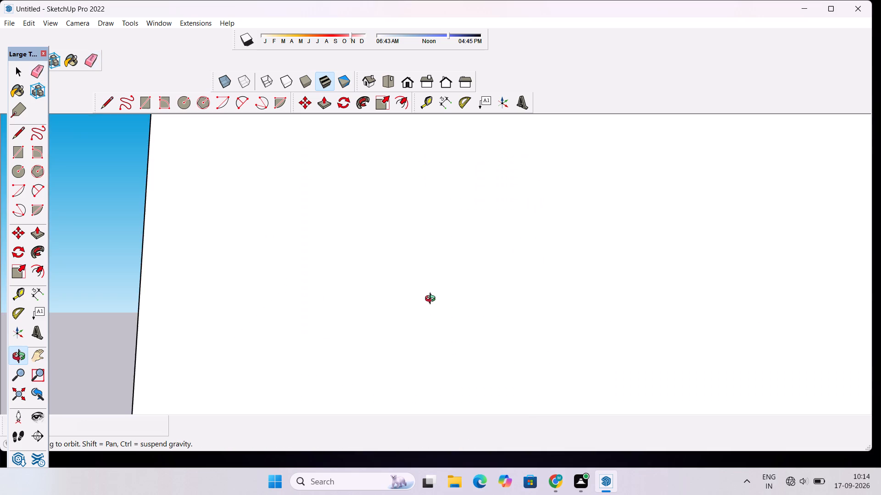
left_click_drag(432, 300, 438, 374)
scroll(410, 337, "down", 3)
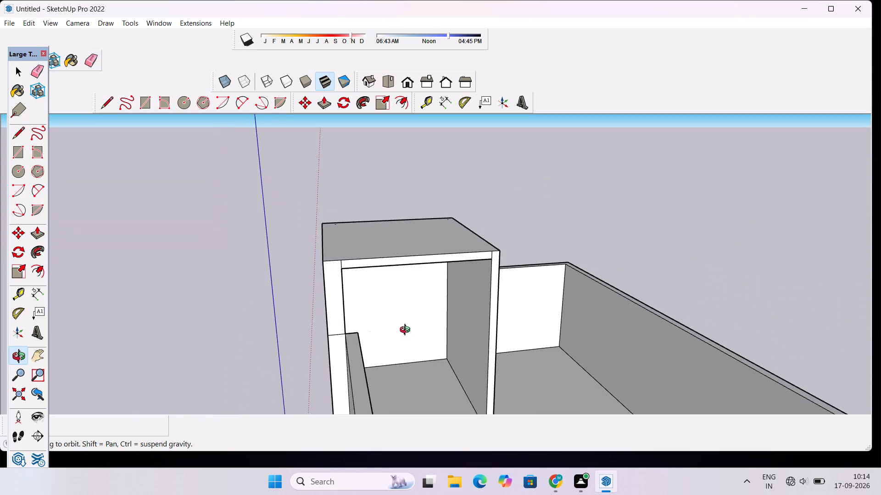
scroll(407, 331, "up", 1)
left_click_drag(369, 330, 519, 351)
scroll(533, 313, "up", 3)
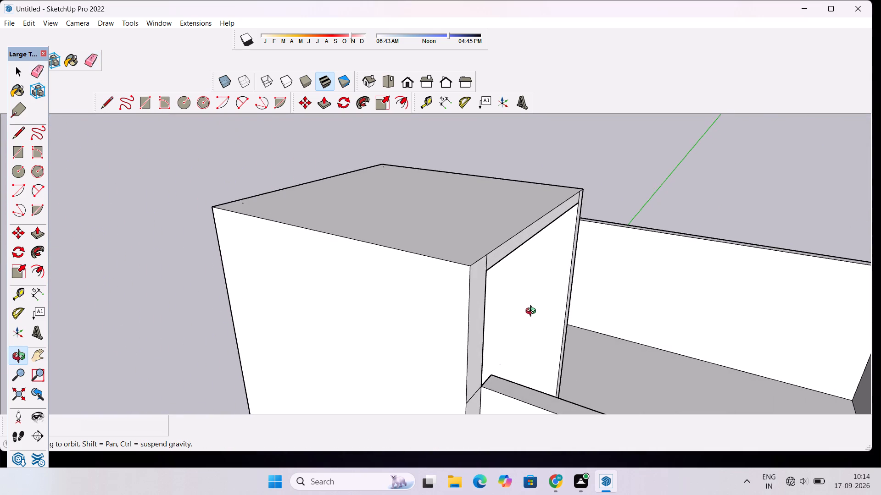
left_click_drag(534, 308, 439, 342, "shift")
scroll(407, 323, "up", 6)
key("e")
scroll(410, 319, "down", 2)
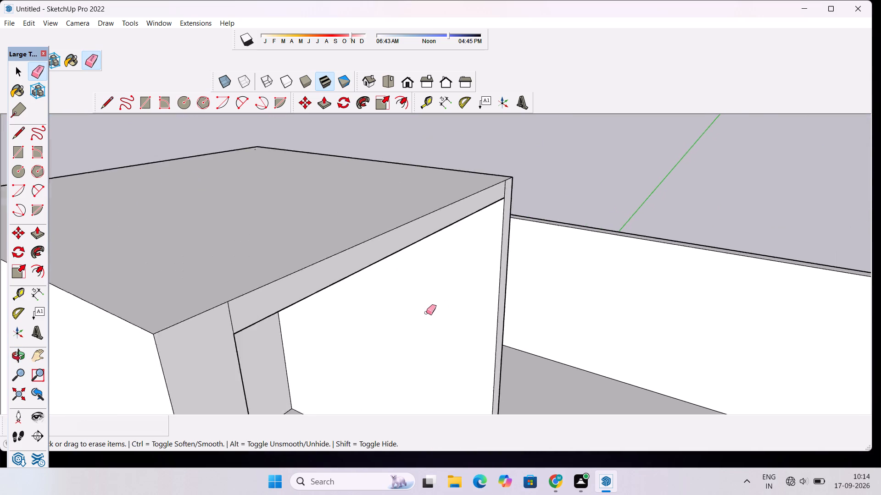
scroll(426, 313, "down", 4)
scroll(347, 329, "up", 4)
left_click_drag(270, 262, 256, 285)
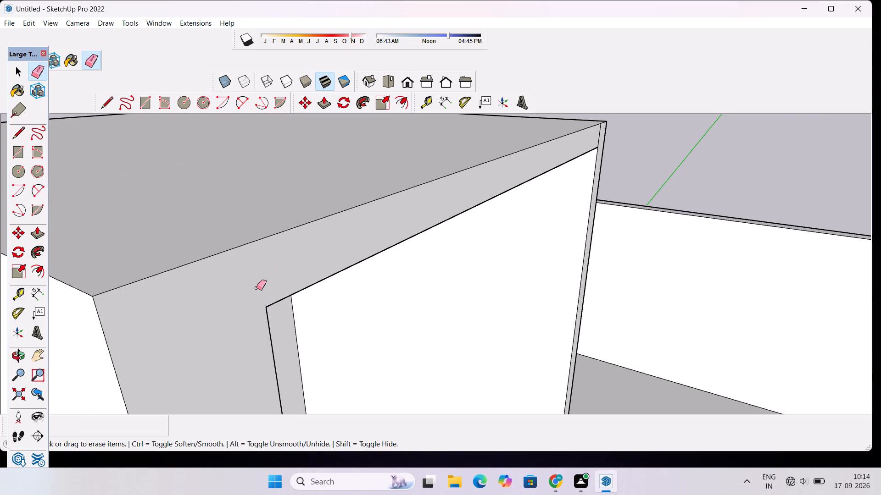
left_click(599, 133)
scroll(608, 135, "down", 7)
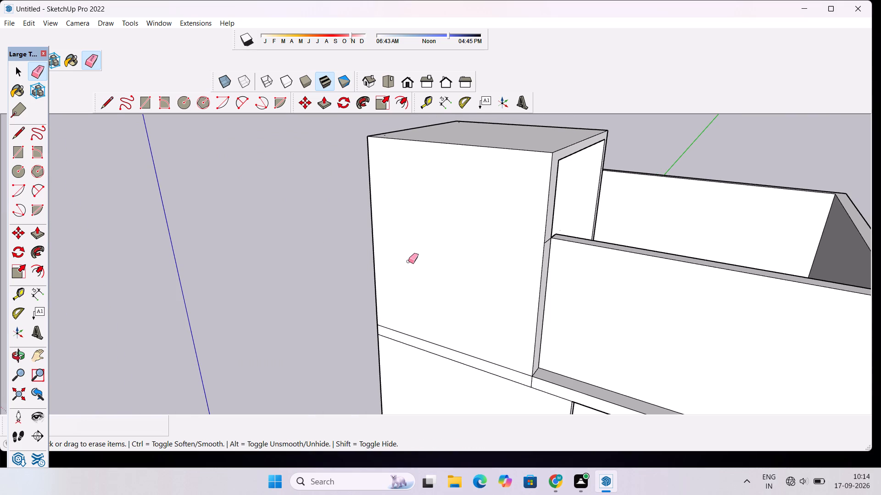
Draw horizontal lines of 4' and 2' from the opening's upper corners to the outer wall edges, separating the roof slab's edge face.
scroll(408, 261, "up", 1)
key("p")
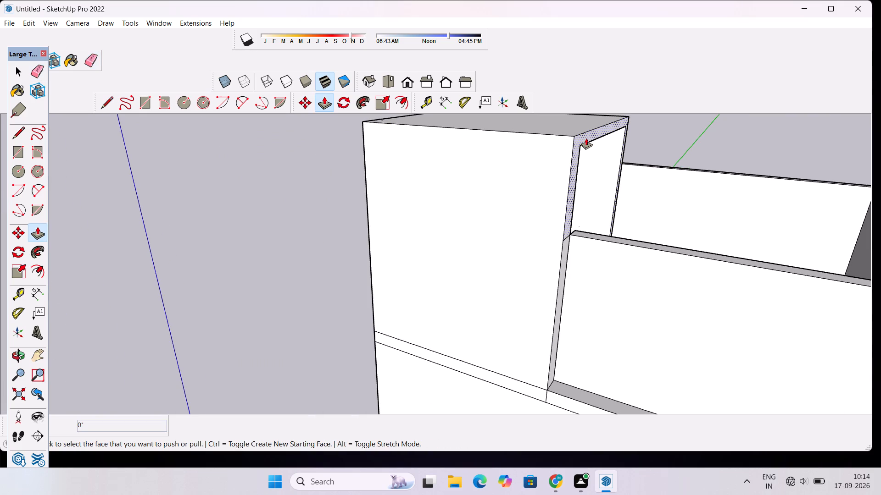
scroll(584, 140, "up", 3)
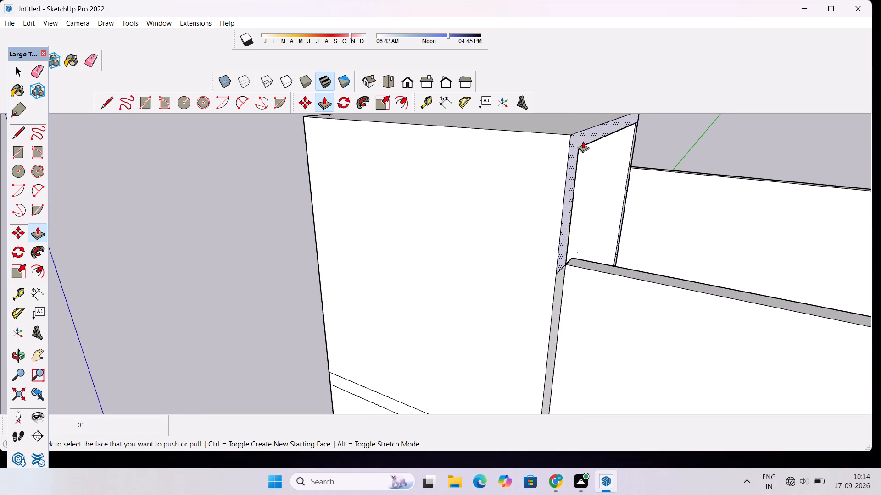
scroll(583, 141, "up", 5)
key("l")
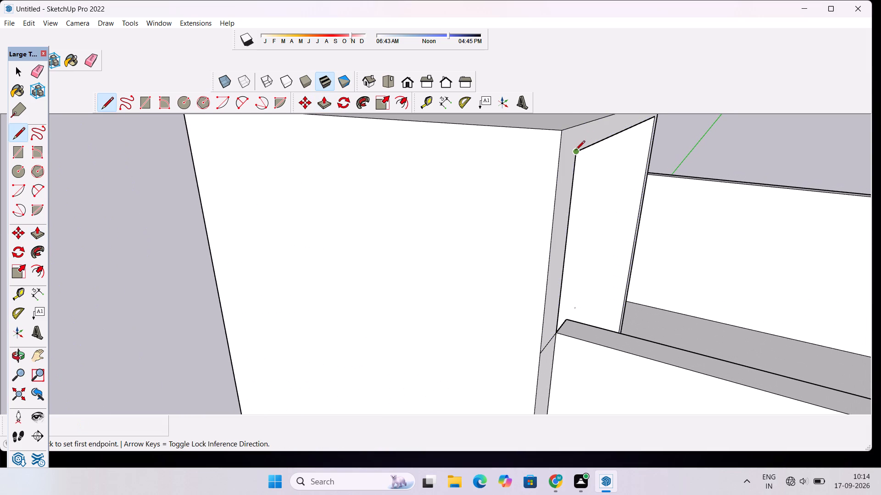
left_click(575, 151)
left_click(557, 161)
scroll(671, 148, "down", 8)
scroll(690, 119, "up", 11)
scroll(605, 204, "up", 5)
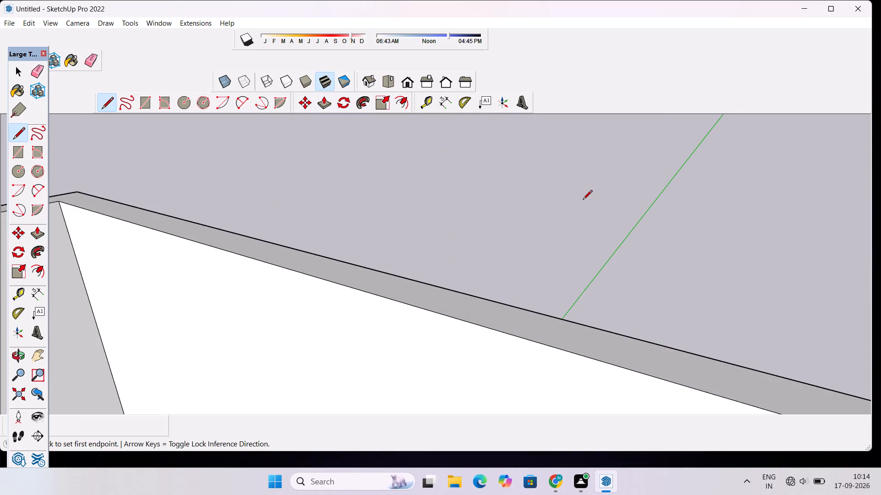
scroll(582, 187, "down", 2)
scroll(462, 194, "down", 3)
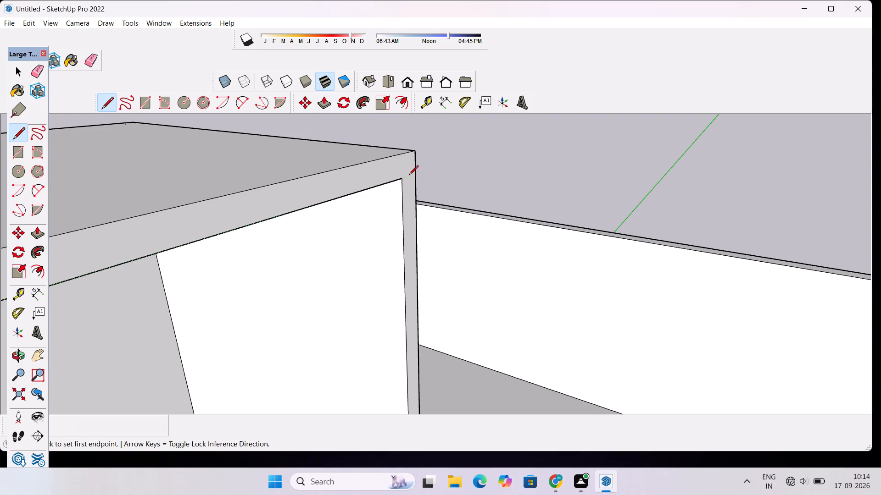
left_click(401, 179)
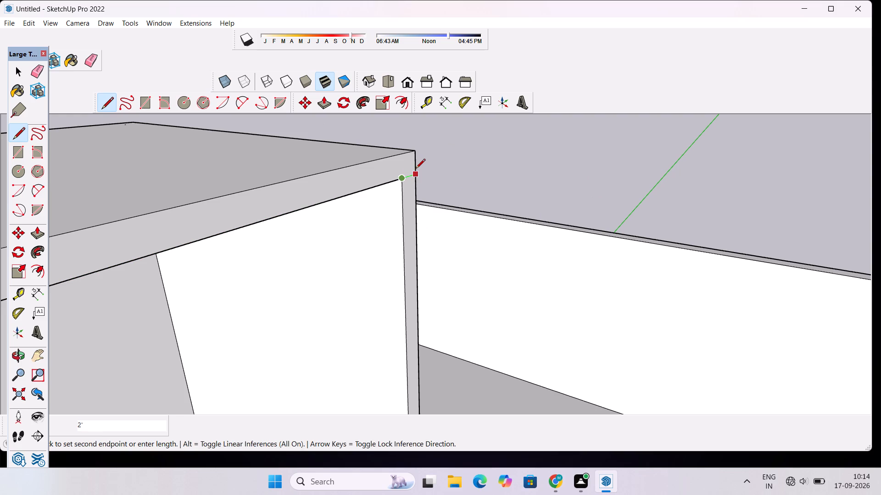
scroll(416, 169, "up", 5)
left_click(416, 169)
key("space")
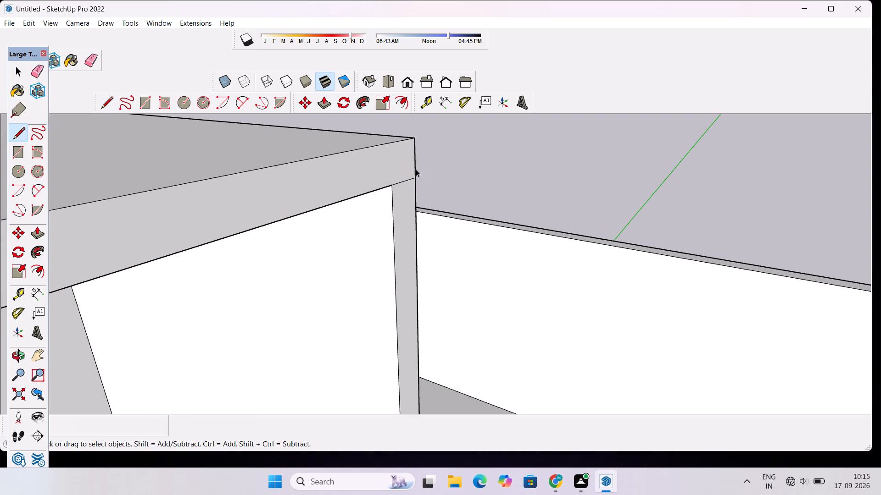
Push/Pull the roof slab's edge face above the room's open side 1' outward as an overhang.
scroll(421, 166, "down", 8)
scroll(468, 157, "up", 2)
key("p")
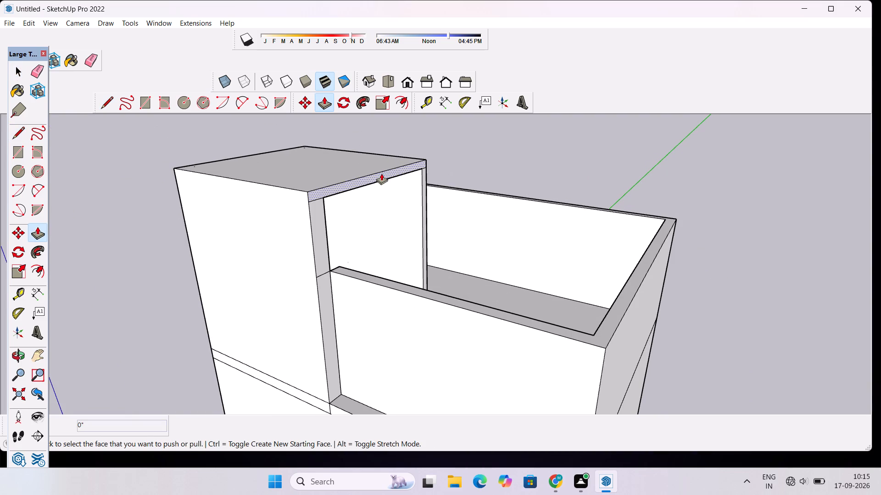
left_click(381, 173)
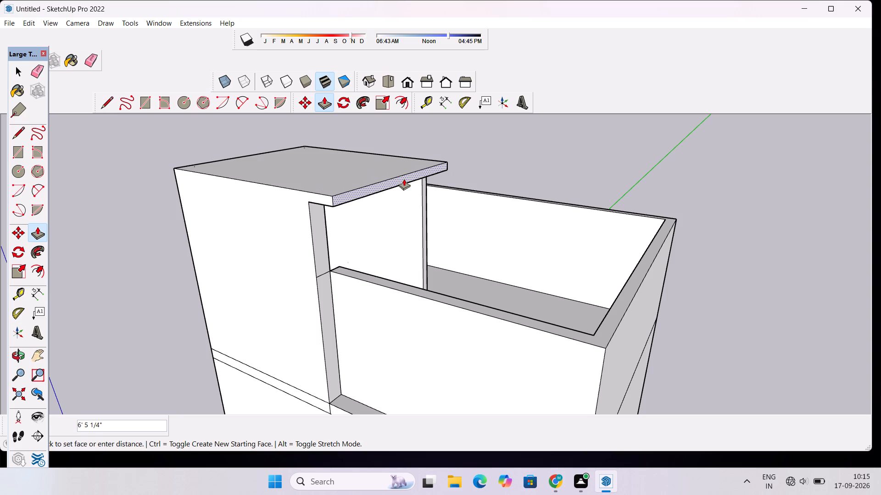
type("1'")
key("Return")
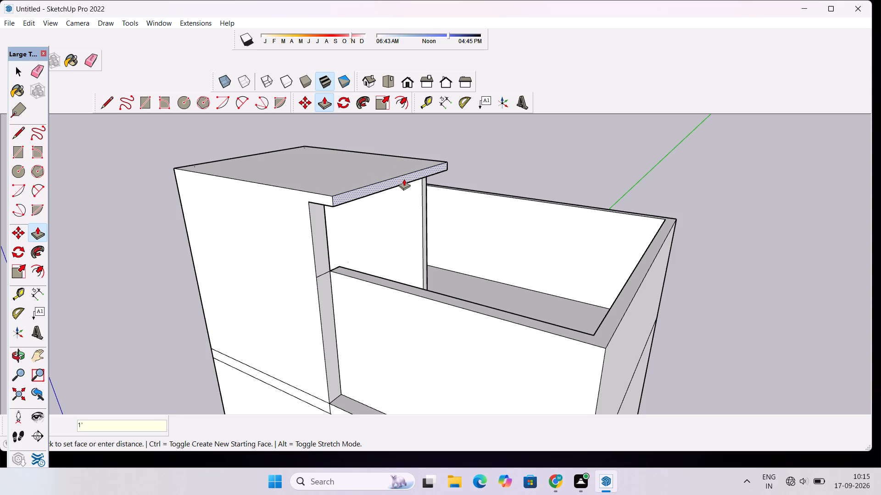
Draw a line about 44' 6" long across the tall blank wall, from the overhang's lower corner to the far edge, separating the roof slab's edge face.
key("o")
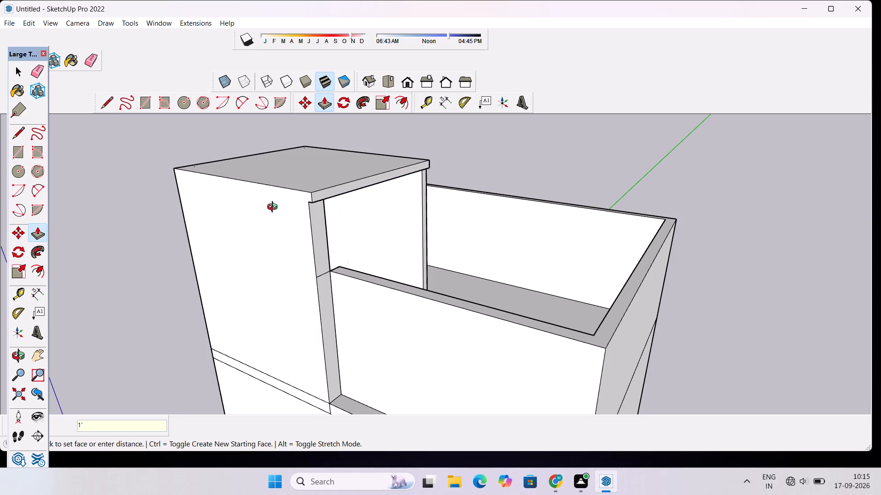
left_click_drag(274, 208, 376, 184)
scroll(379, 187, "down", 4)
left_click_drag(314, 209, 386, 205)
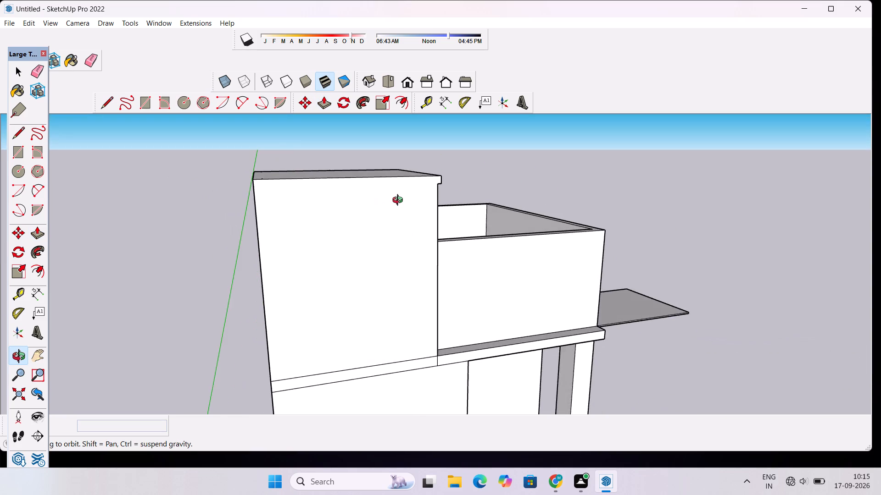
scroll(400, 201, "up", 7)
key("l")
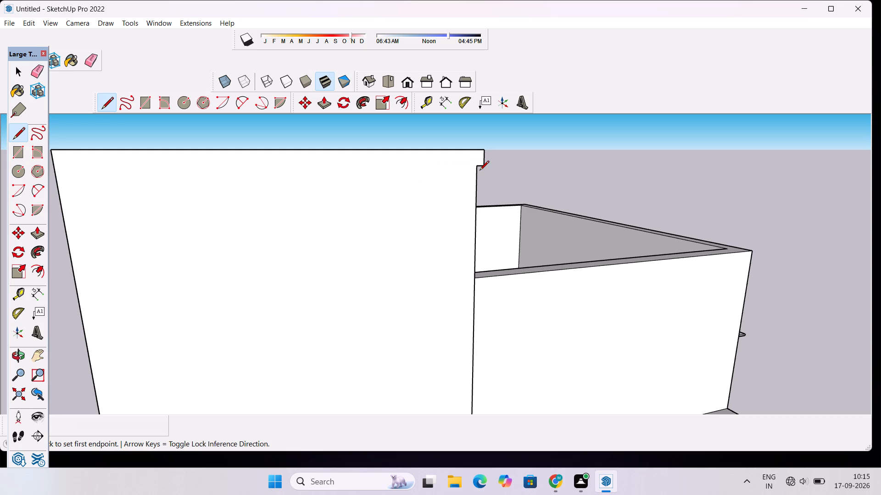
left_click(474, 168)
scroll(420, 176, "down", 5)
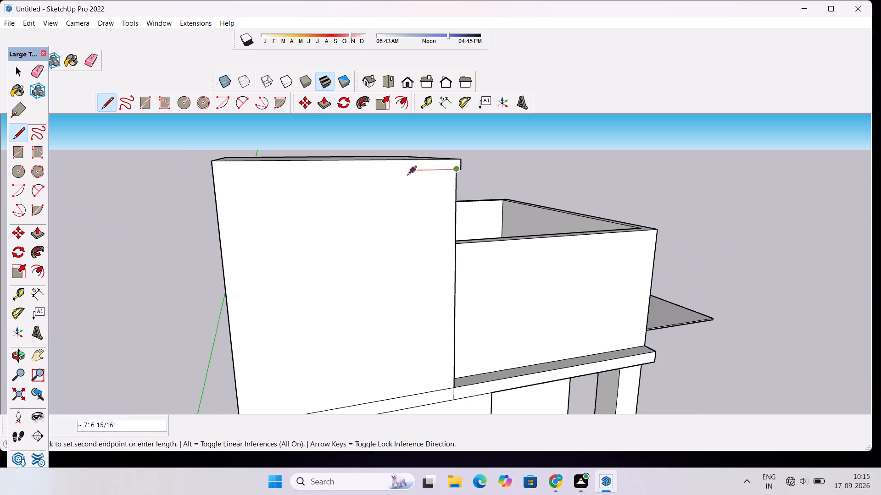
left_click(211, 175)
key("space")
Push/Pull the roof slab's edge face above the tall blank wall 2' outward as an overhang.
scroll(275, 168, "up", 3)
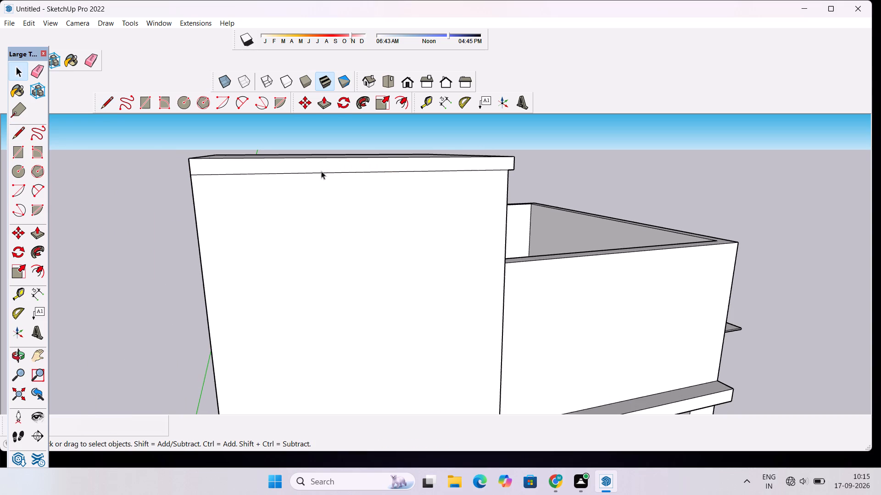
left_click(327, 165)
key("p")
left_click(327, 165)
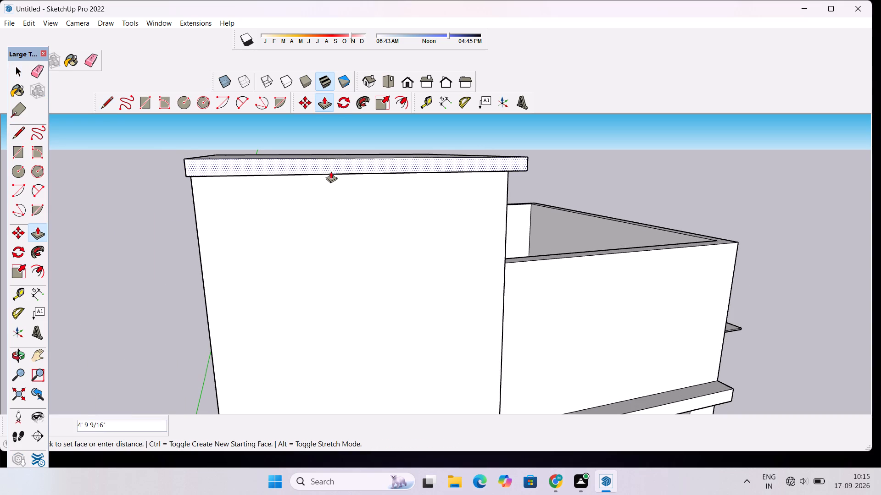
key("2")
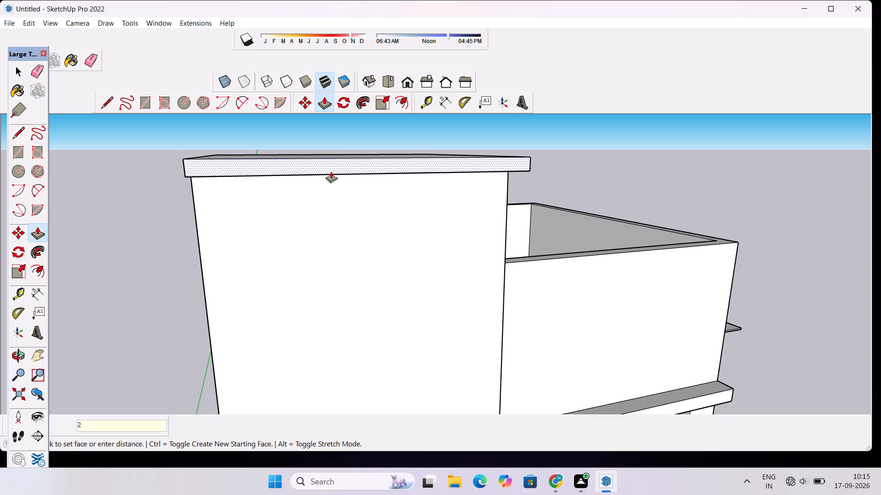
key("apostrophe")
key("Return")
Erase the two horizontal seam lines across the tall blank wall at the terrace floor level.
key("o")
left_click_drag(501, 193, 450, 206)
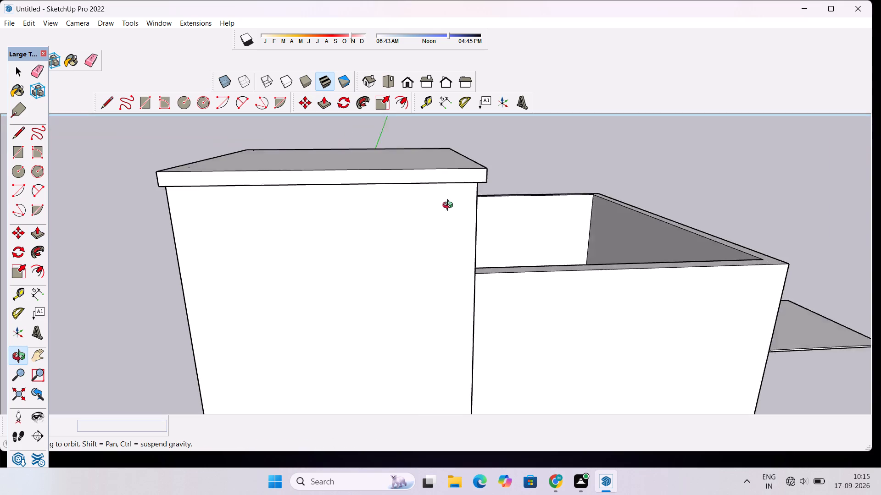
left_click_drag(450, 206, 413, 168)
scroll(478, 148, "down", 5)
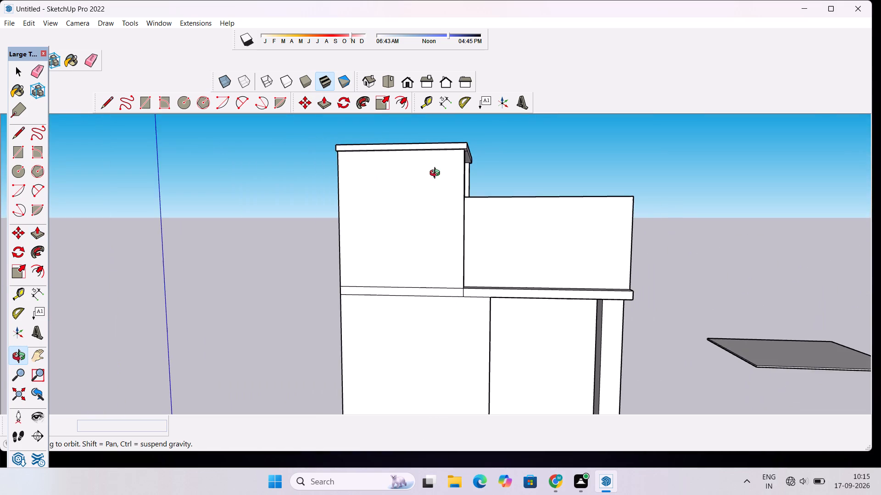
left_click_drag(431, 176, 455, 222)
scroll(493, 170, "up", 7)
scroll(482, 171, "down", 4)
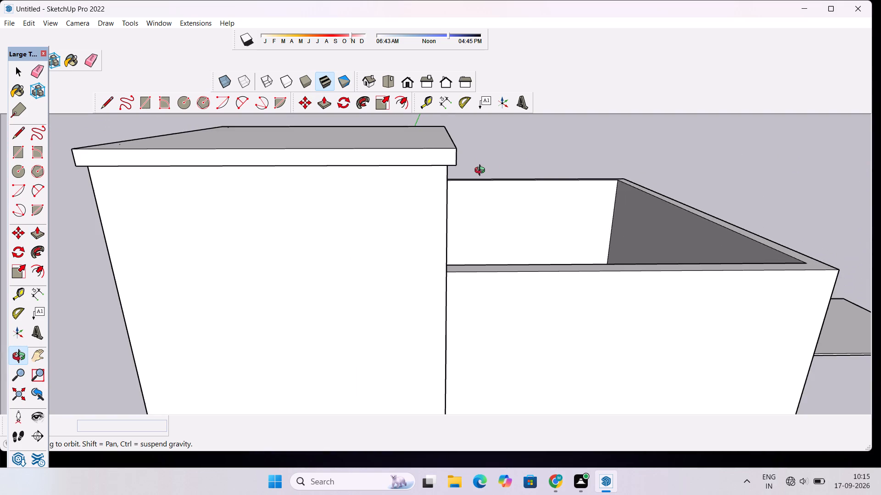
left_click_drag(357, 221, 364, 153)
scroll(366, 147, "down", 7)
left_click_drag(369, 207, 363, 236)
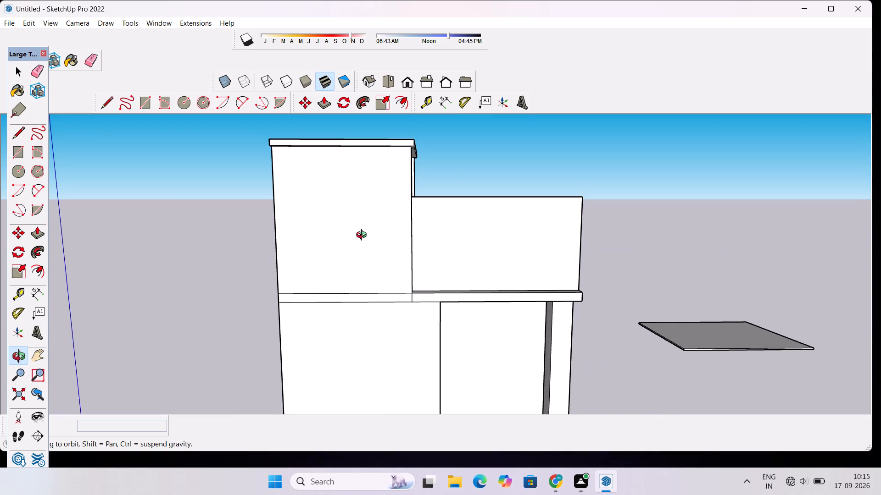
scroll(363, 217, "down", 5)
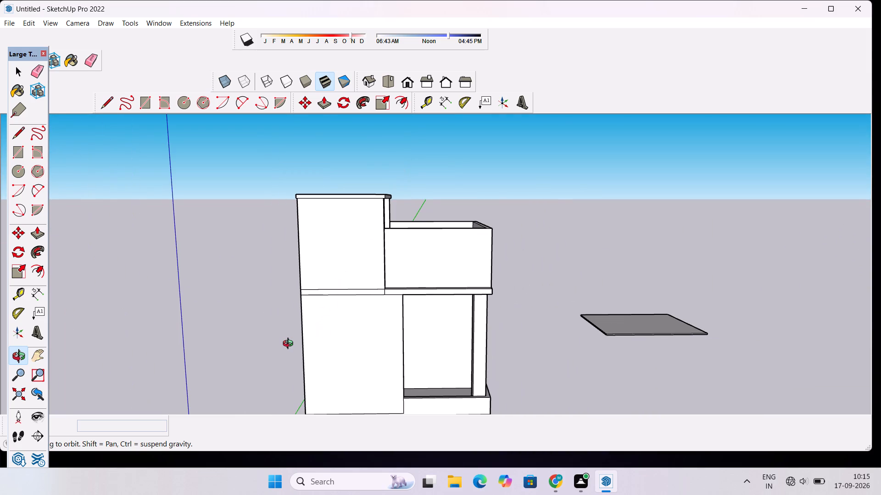
scroll(289, 345, "up", 8)
key("e")
left_click_drag(399, 179, 395, 231)
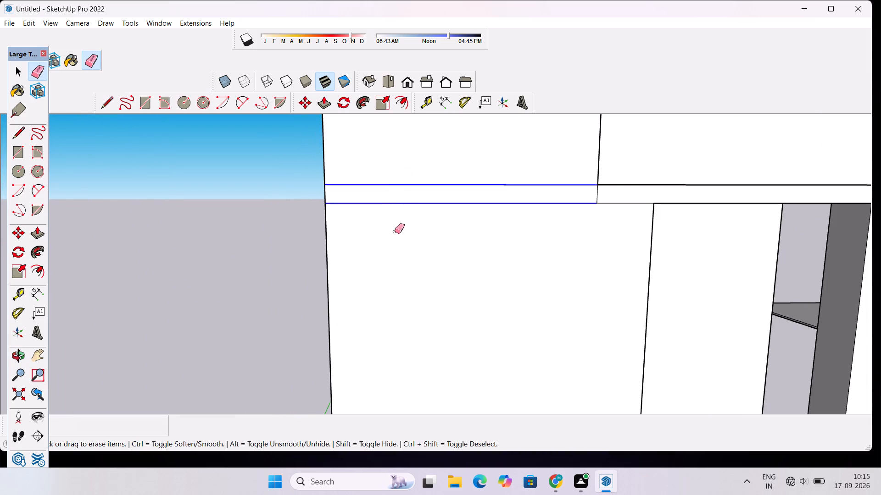
left_click_drag(395, 231, 393, 233)
scroll(621, 192, "up", 4)
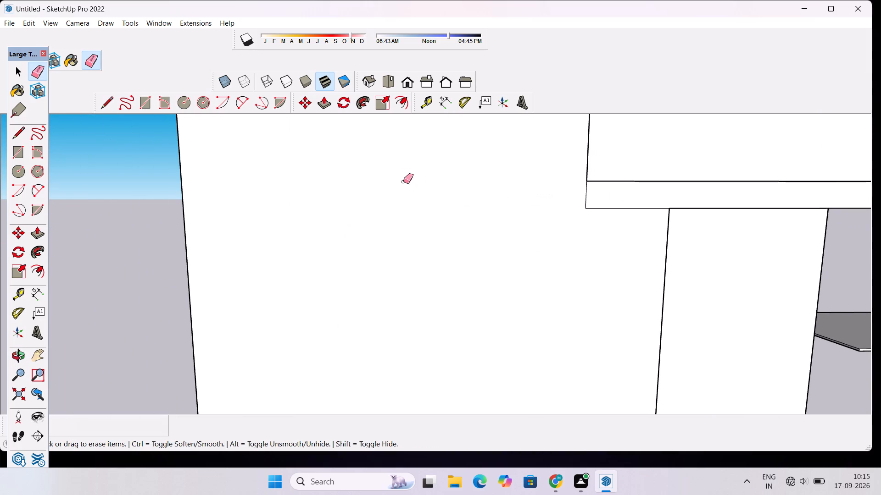
Erase the short vertical seam between the terrace slab's edge and the tall blank wall.
scroll(401, 181, "down", 8)
scroll(522, 200, "down", 7)
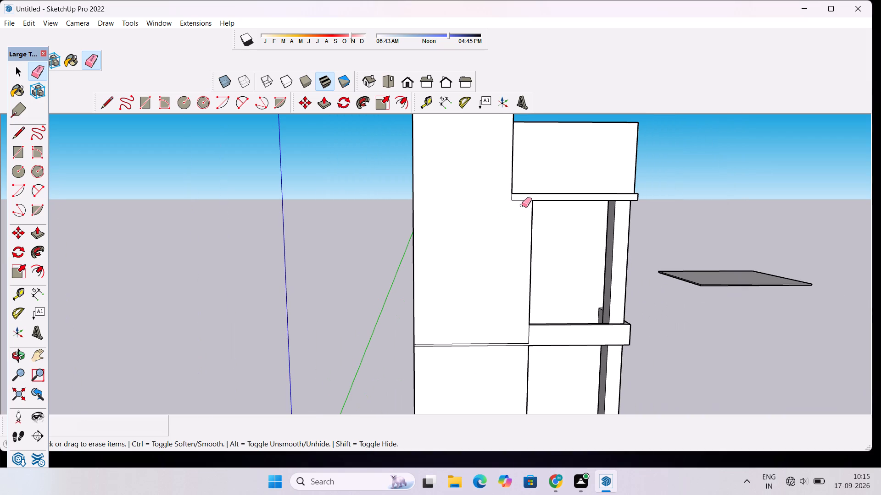
key("e")
scroll(532, 188, "up", 3)
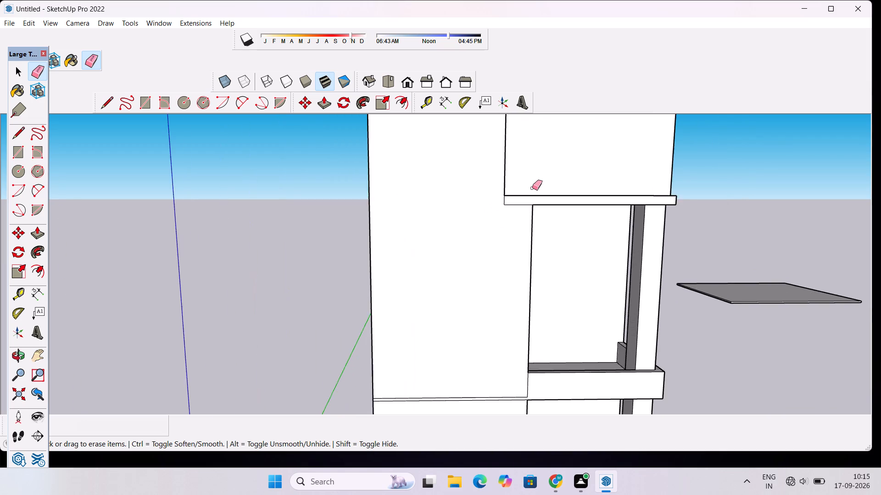
scroll(532, 188, "up", 5)
left_click_drag(496, 195, 495, 203)
left_click_drag(494, 203, 493, 199)
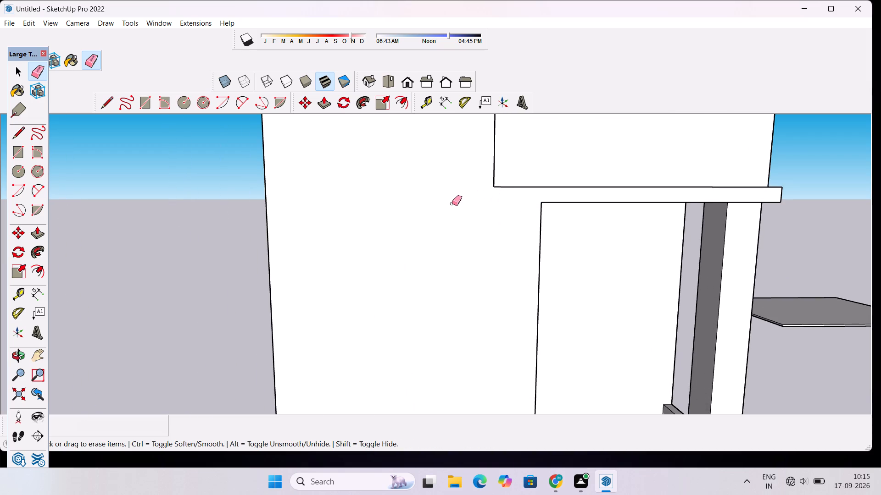
key("space")
Erase the two horizontal seam lines across the tall blank wall at the lower balcony's floor level.
scroll(367, 203, "down", 4)
key("o")
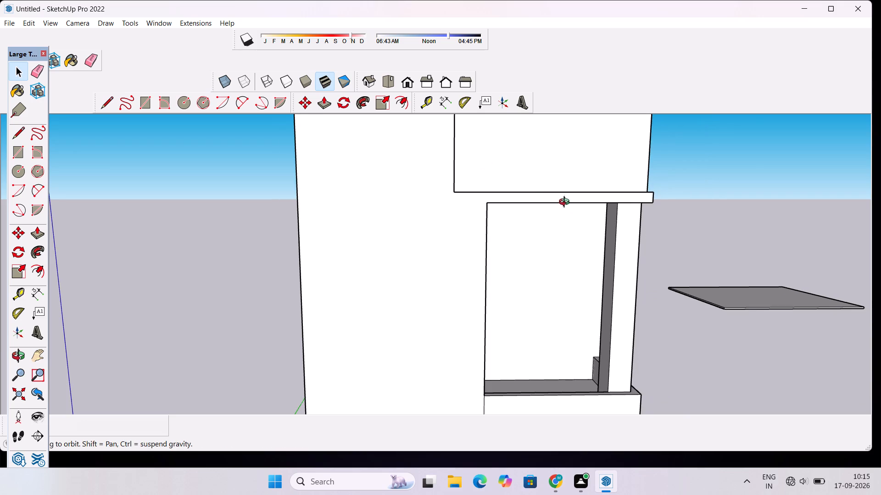
left_click_drag(571, 215, 280, 119)
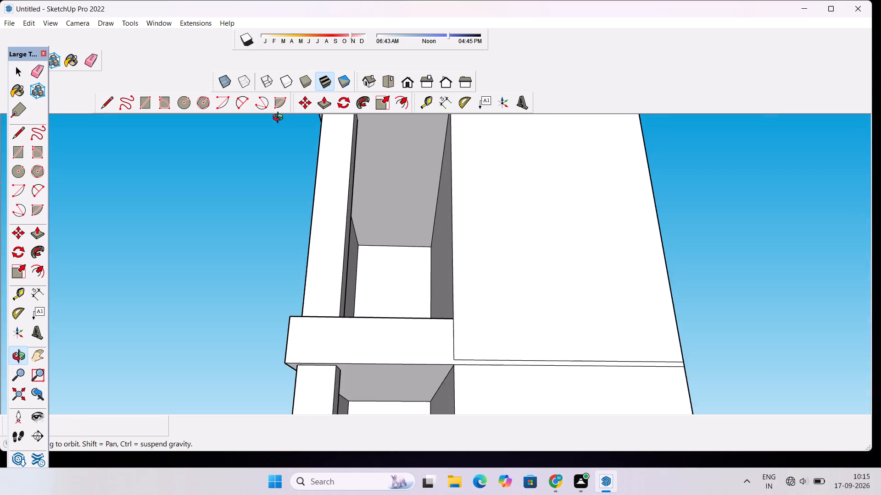
left_click_drag(384, 170, 467, 245)
scroll(340, 151, "down", 10)
left_click_drag(374, 201, 444, 231)
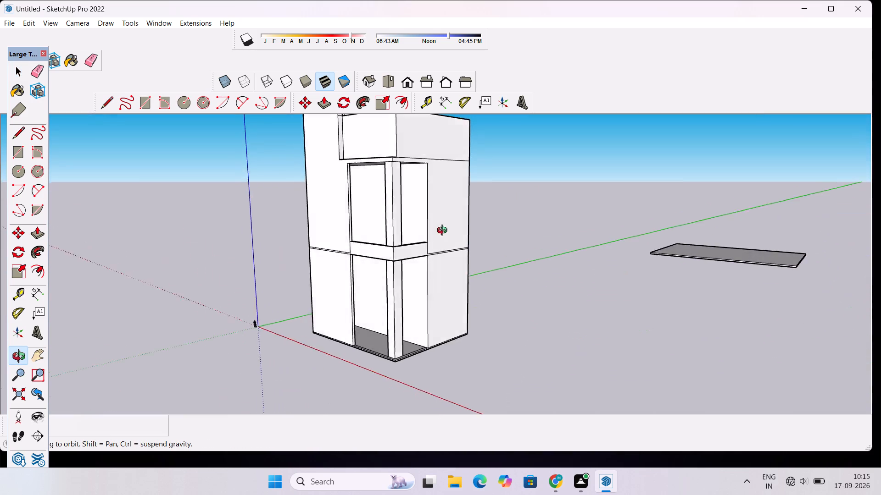
left_click_drag(444, 231, 630, 319)
scroll(439, 214, "up", 2)
left_click_drag(444, 273, 420, 176)
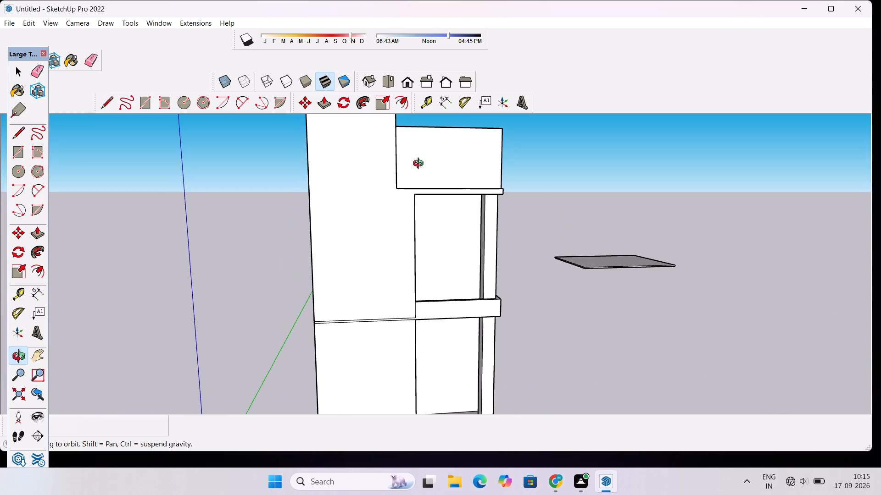
scroll(420, 165, "down", 5)
left_click_drag(420, 168, 418, 179, "shift")
scroll(418, 179, "down", 2)
scroll(371, 273, "up", 10)
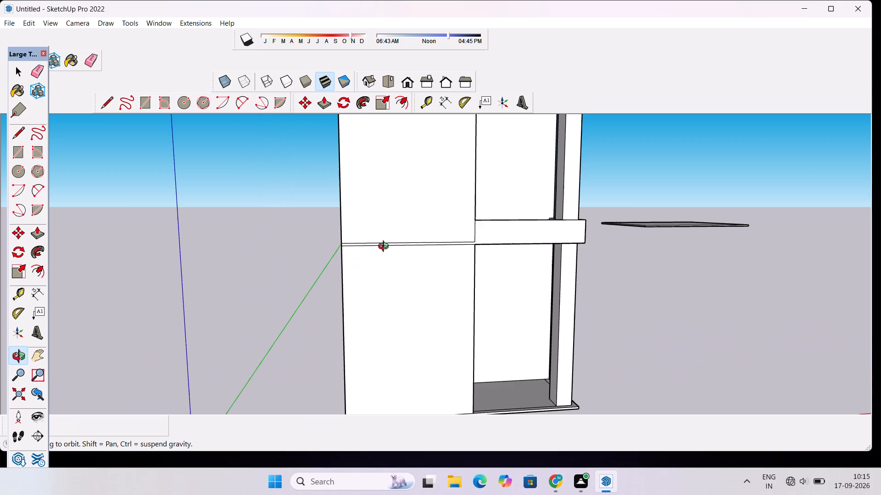
scroll(385, 247, "up", 3)
key("e")
left_click_drag(387, 221, 386, 225)
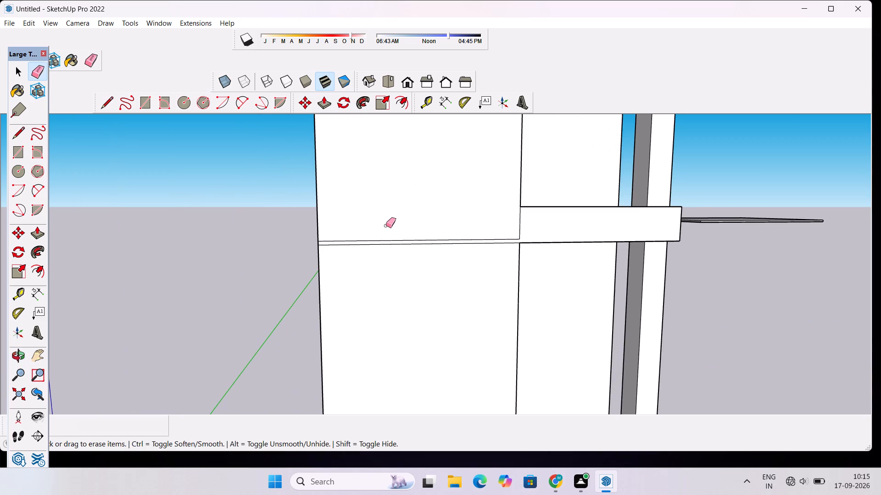
left_click_drag(386, 225, 374, 265)
Draw the short missing vertical edge where the lower balcony parapet's bottom corner meets the tall blank wall.
scroll(352, 248, "down", 4)
scroll(488, 248, "up", 5)
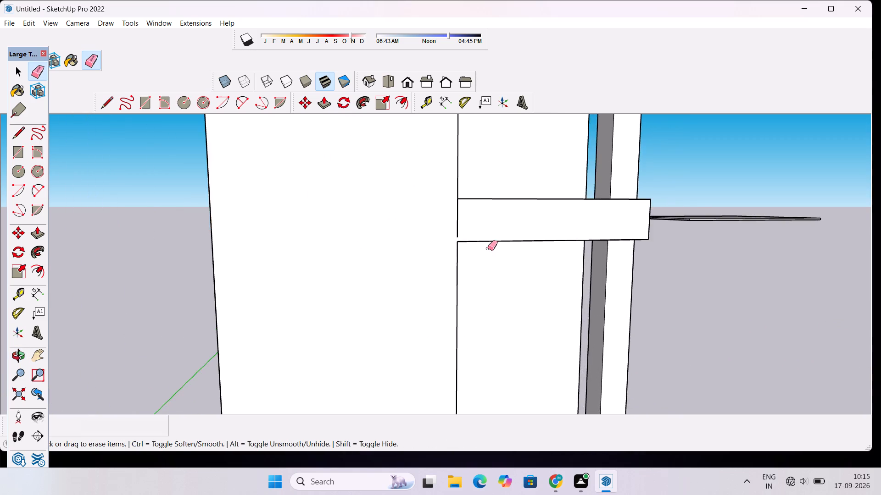
key("l")
scroll(491, 249, "up", 5)
left_click(403, 231)
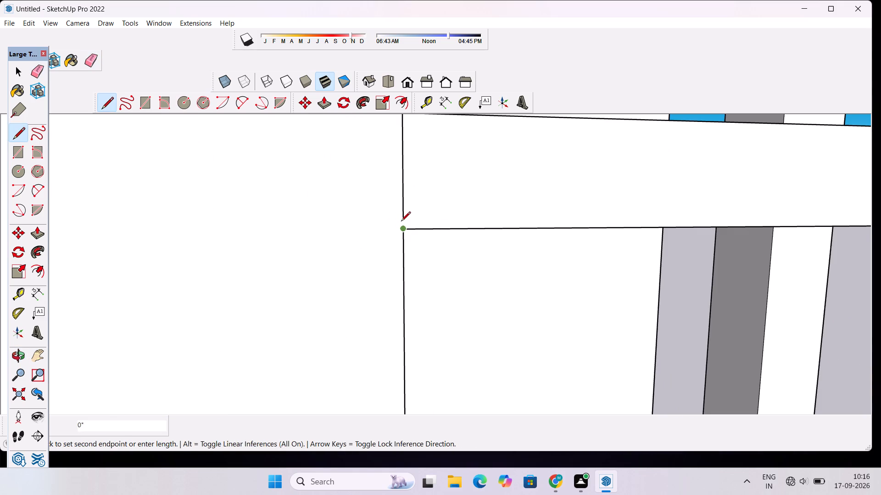
left_click(401, 216)
key("space")
Examine the whole building from all sides, checking the cleaned wall, balconies, parapets and terrace room roof.
scroll(355, 213, "down", 9)
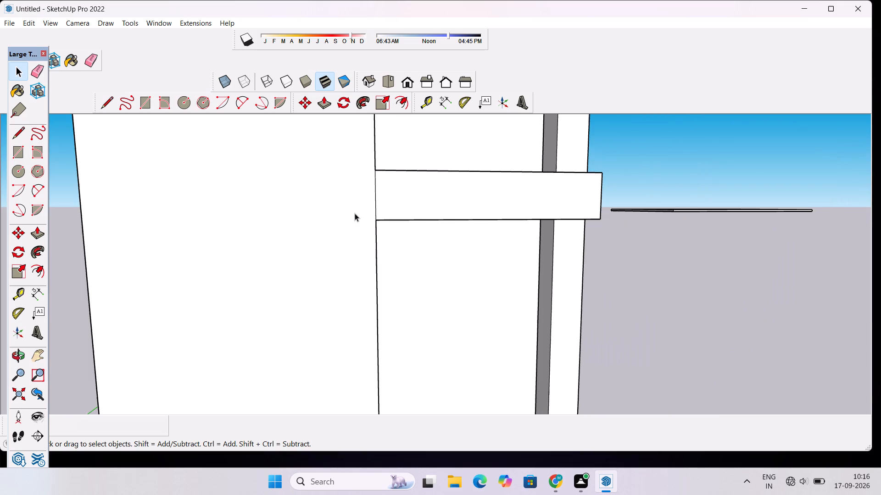
key("o")
left_click_drag(541, 254, 176, 339)
scroll(284, 323, "down", 15)
left_click_drag(301, 315, 344, 170)
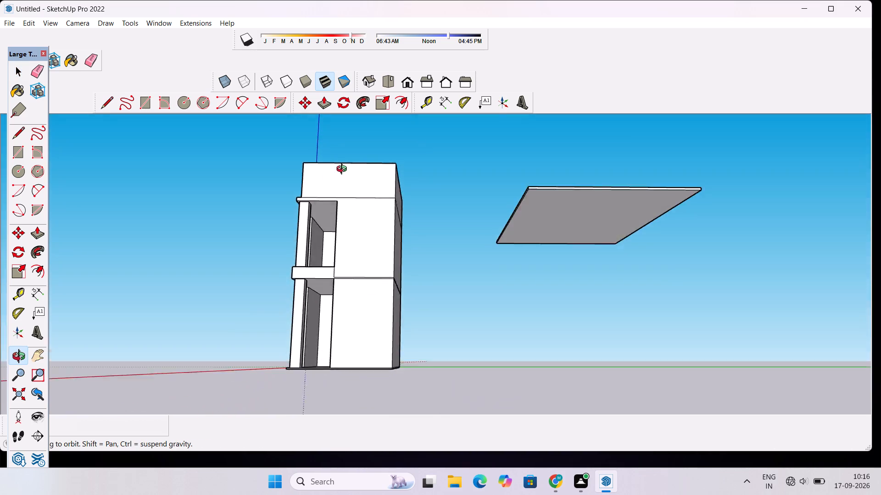
left_click_drag(344, 170, 745, 292)
scroll(570, 256, "down", 5)
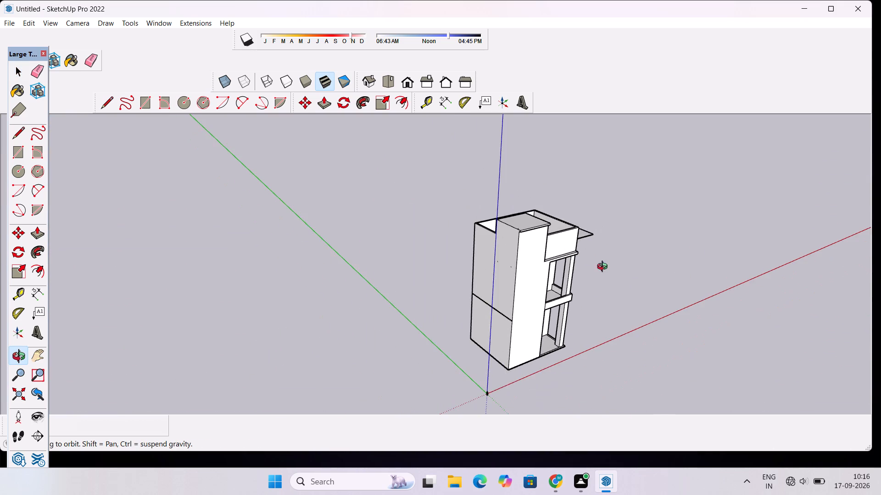
left_click_drag(604, 268, 446, 232, "shift")
scroll(386, 275, "up", 5)
left_click_drag(483, 296, 285, 273)
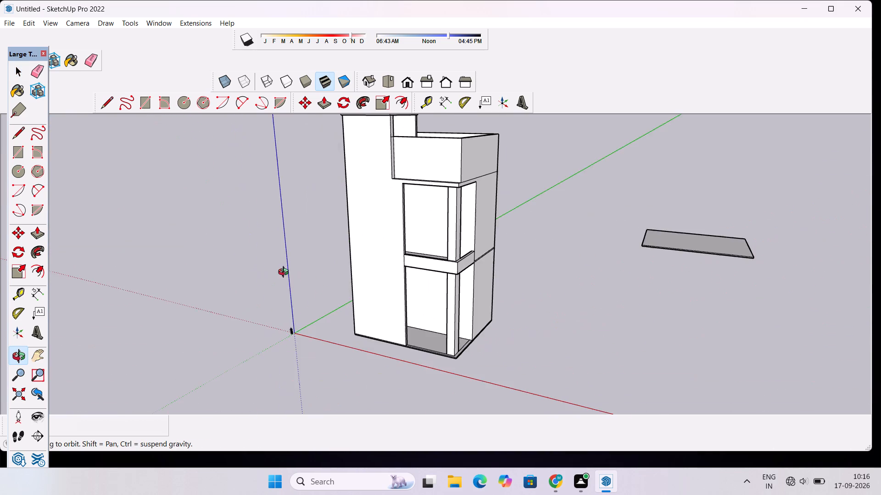
left_click_drag(285, 273, 176, 262)
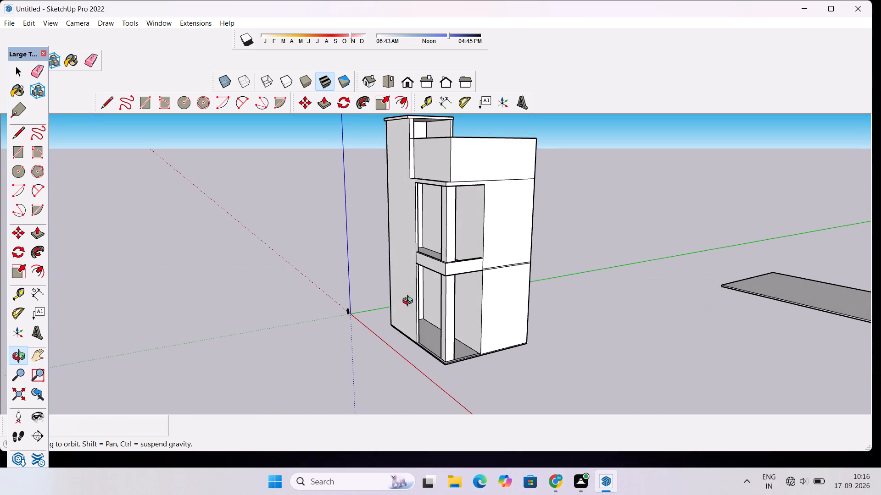
scroll(438, 291, "up", 4)
left_click_drag(406, 297, 564, 301)
scroll(555, 289, "down", 4)
left_click_drag(548, 275, 390, 301, "shift")
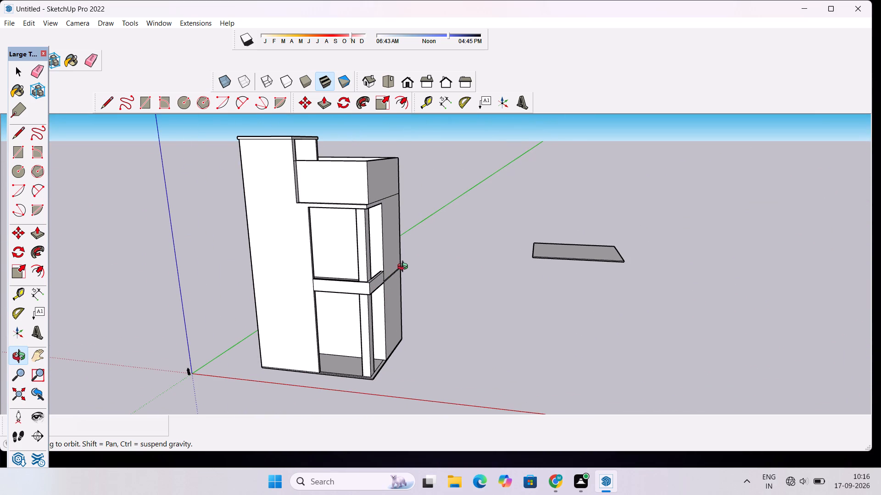
scroll(405, 269, "down", 6)
left_click_drag(306, 305, 368, 290)
scroll(369, 287, "up", 2)
left_click_drag(331, 289, 458, 253, "shift")
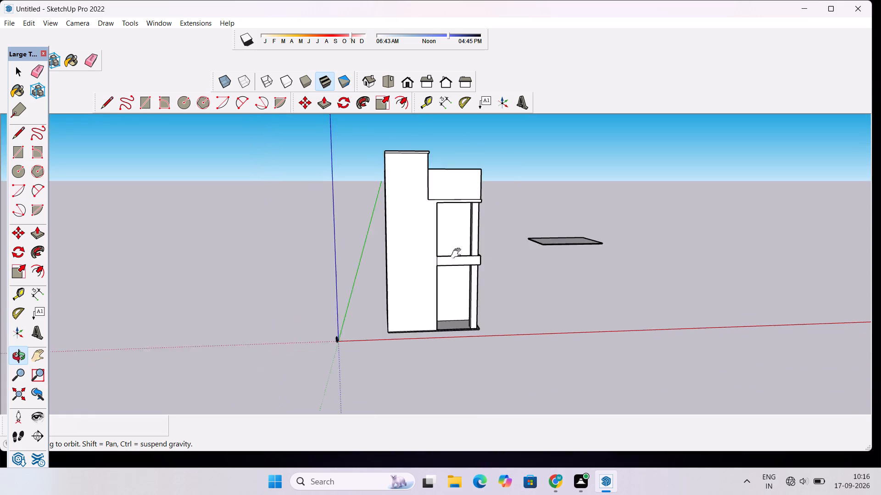
left_click_drag(458, 253, 460, 253, "shift")
scroll(461, 253, "up", 3)
scroll(461, 253, "down", 4)
left_click_drag(467, 253, 412, 321)
scroll(553, 239, "up", 4)
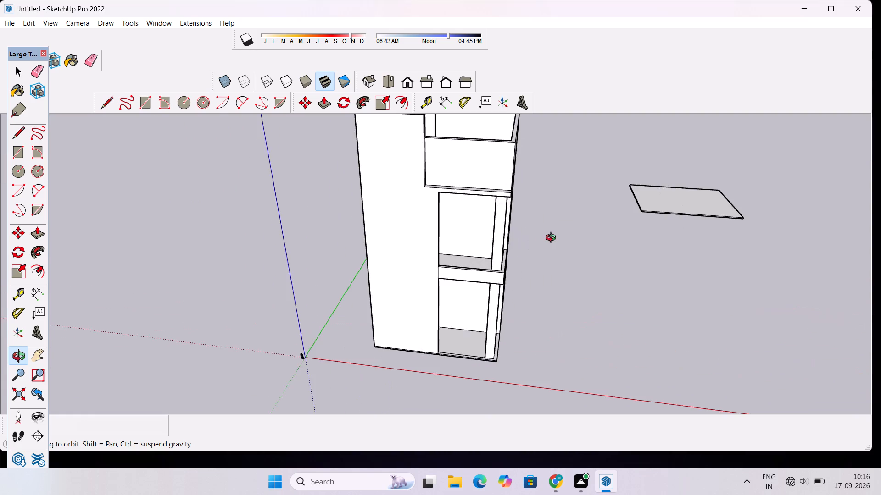
scroll(546, 242, "up", 4)
left_click_drag(546, 242, 477, 259)
scroll(473, 256, "down", 5)
left_click_drag(385, 281, 567, 281)
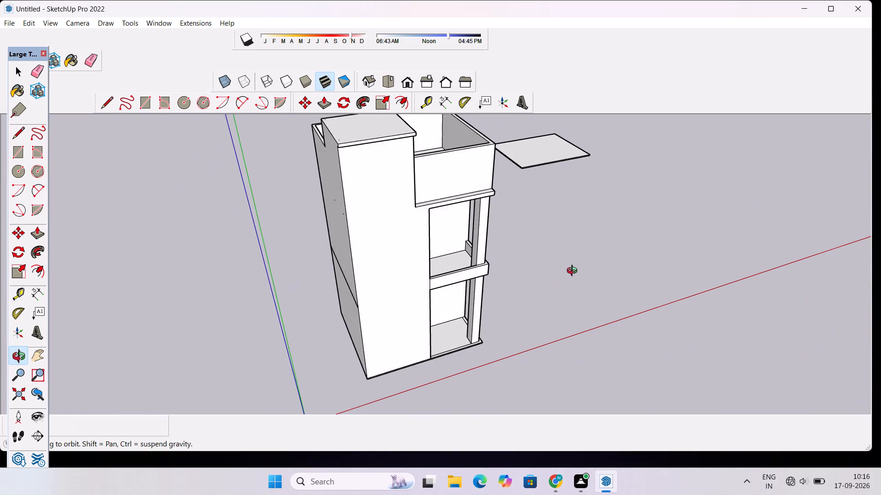
scroll(574, 273, "up", 1)
left_click_drag(574, 273, 464, 291)
scroll(385, 286, "up", 4)
left_click_drag(379, 341, 398, 269)
scroll(403, 263, "down", 5)
left_click_drag(413, 247, 474, 291, "shift")
scroll(482, 286, "down", 5)
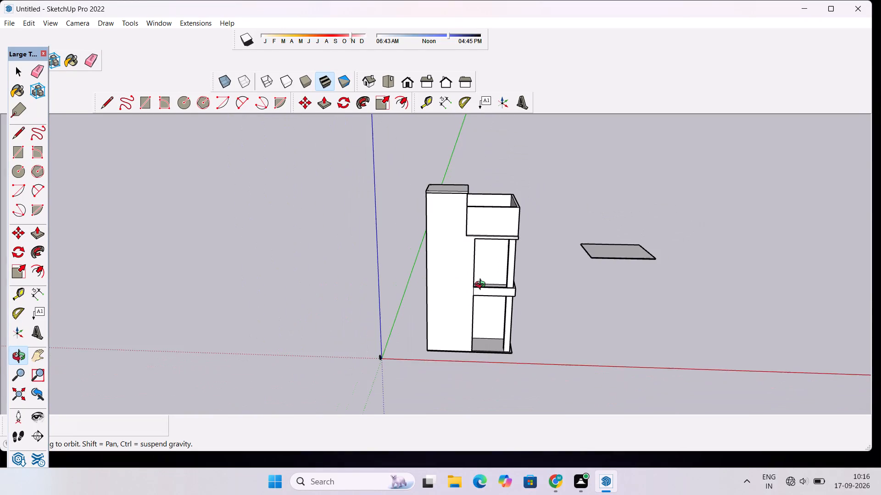
Examine the building's walls, balconies, columns and parapets from several angles, up close and as a whole.
scroll(482, 286, "up", 5)
left_click_drag(556, 247, 541, 286)
scroll(541, 286, "up", 3)
left_click_drag(551, 272, 373, 281)
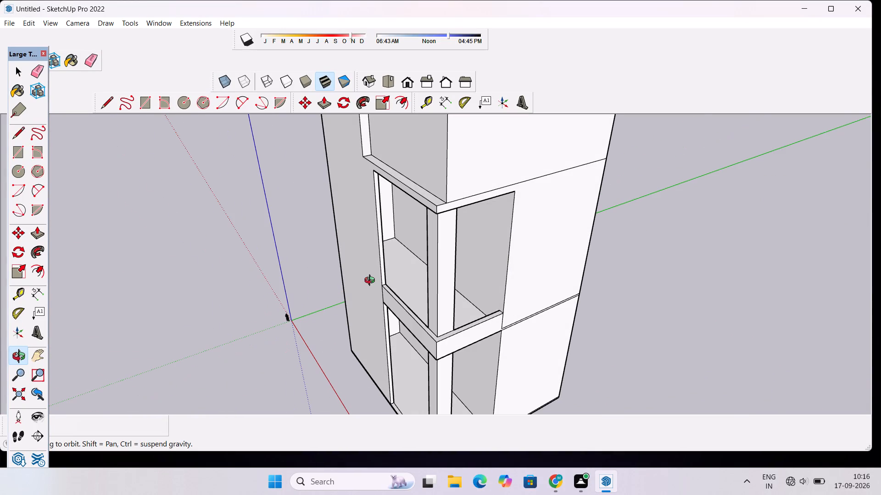
left_click_drag(385, 276, 516, 223)
scroll(564, 215, "down", 6)
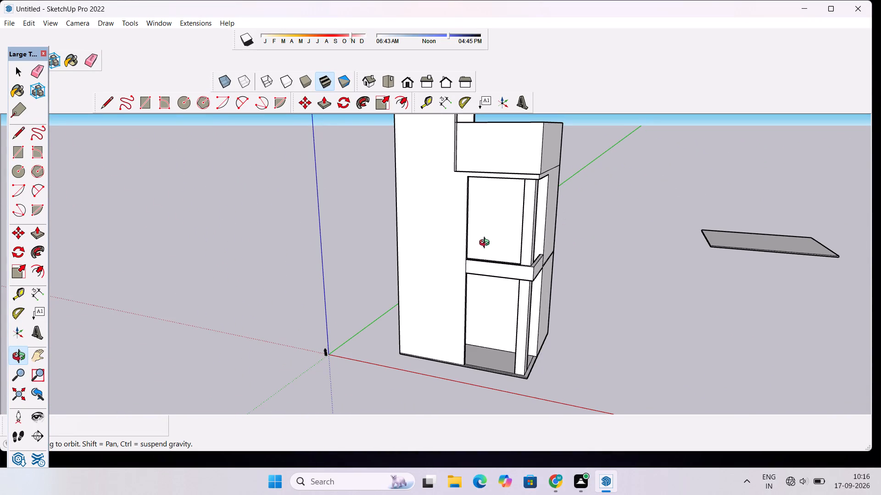
scroll(482, 244, "up", 3)
left_click_drag(477, 252, 747, 233)
scroll(502, 249, "up", 6)
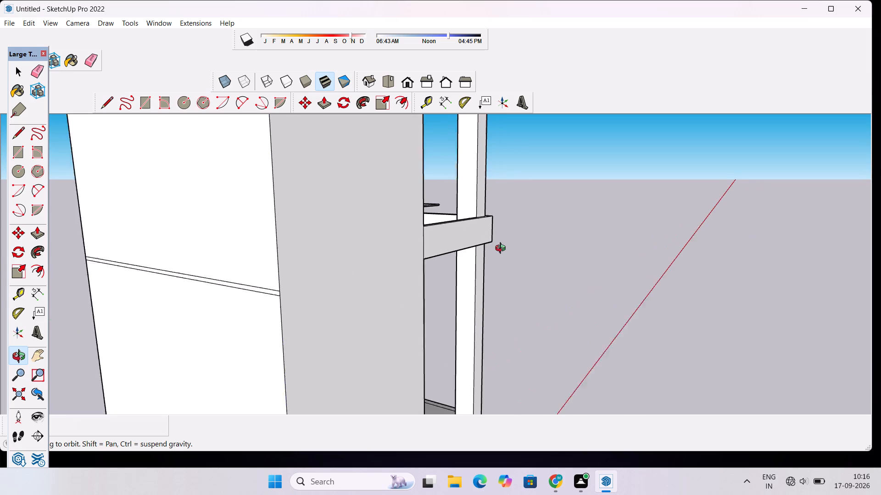
scroll(502, 249, "up", 1)
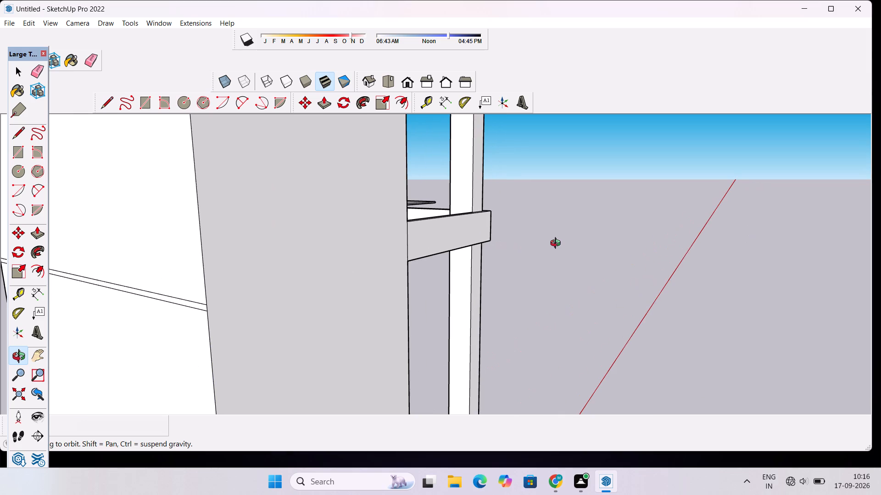
left_click_drag(565, 255, 546, 274)
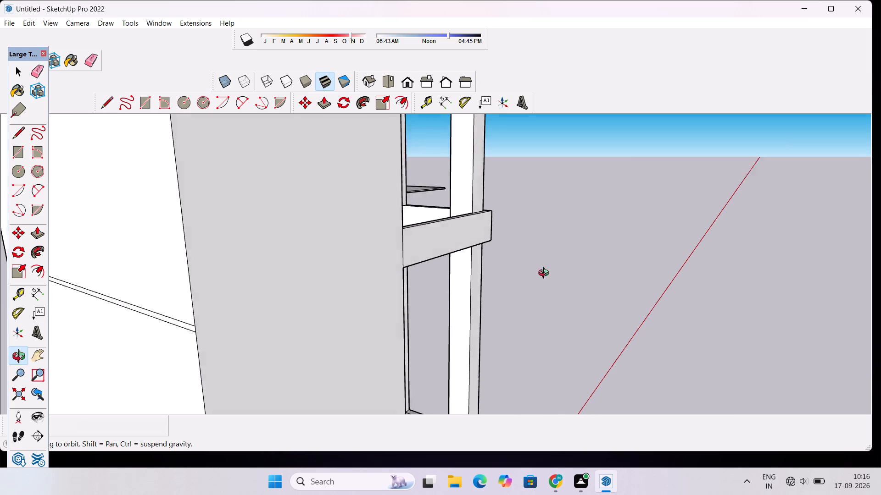
left_click_drag(546, 274, 457, 304)
scroll(447, 298, "down", 6)
left_click_drag(564, 294, 435, 309)
scroll(401, 296, "up", 2)
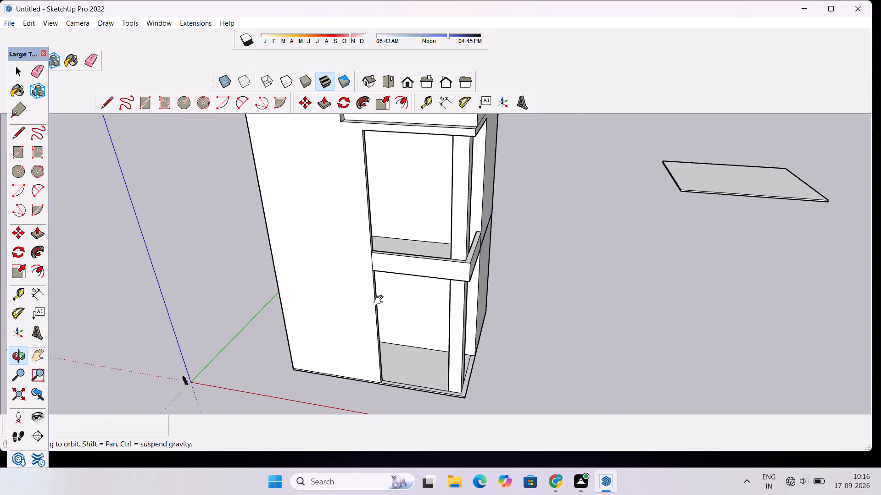
left_click_drag(380, 301, 446, 296, "shift")
scroll(407, 315, "up", 1)
left_click_drag(405, 338, 448, 243)
scroll(448, 242, "down", 5)
left_click_drag(454, 237, 426, 308, "shift")
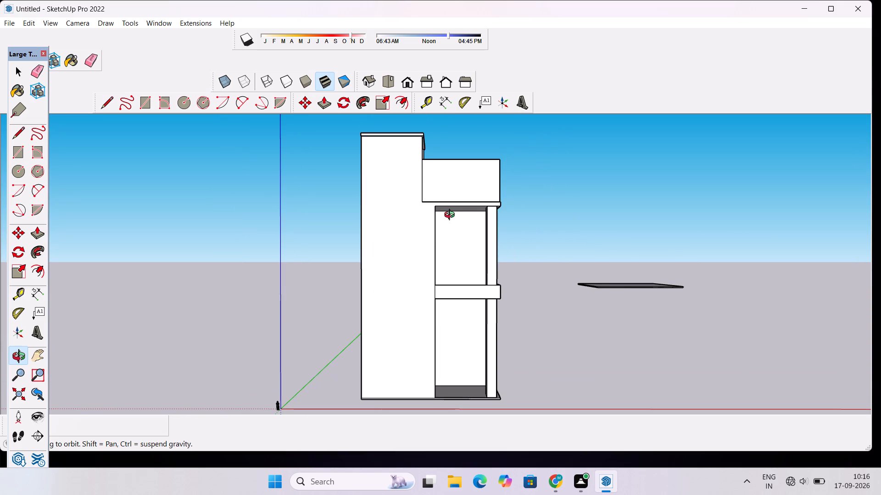
scroll(484, 204, "down", 5)
left_click_drag(485, 204, 501, 265)
scroll(452, 267, "up", 3)
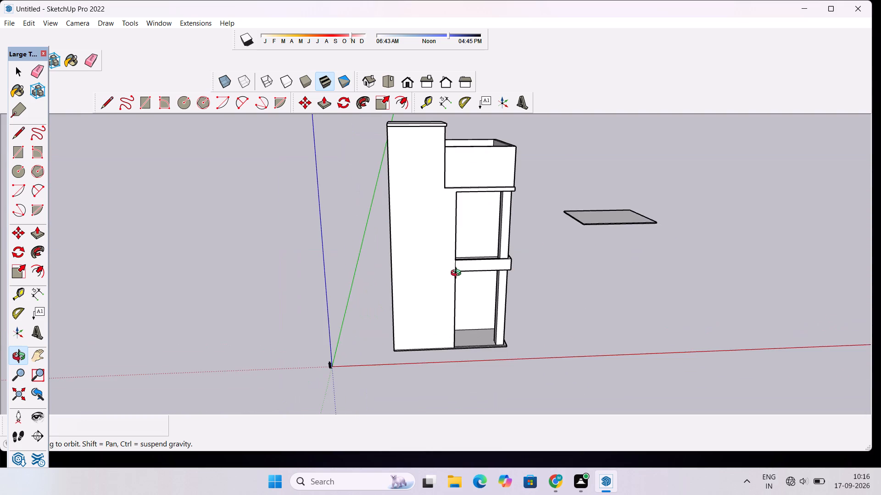
left_click_drag(458, 274, 444, 275)
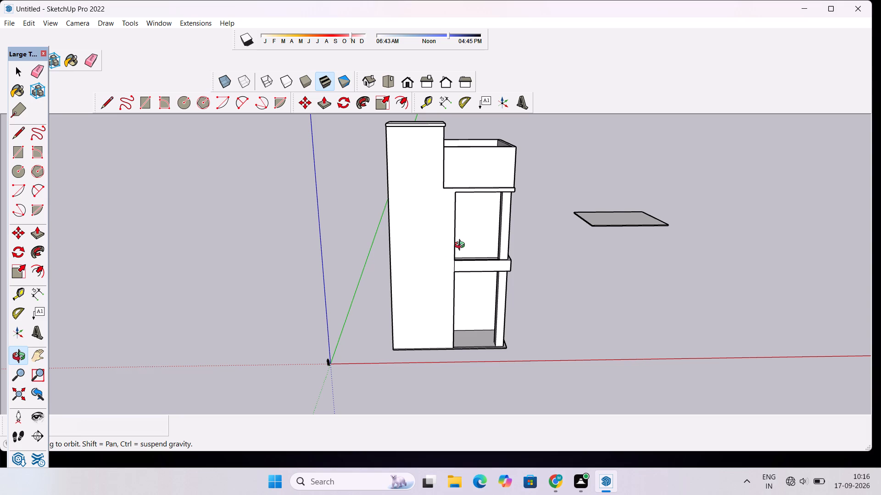
left_click_drag(462, 246, 468, 284, "shift")
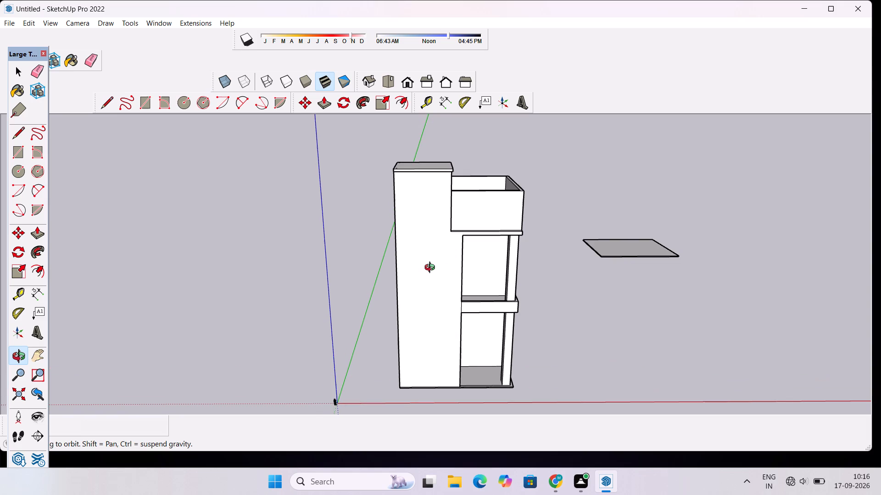
Draw a window rectangle about 21' 4" wide and 22' 10" high on the tall blank wall, beside the upper balcony opening.
key("r")
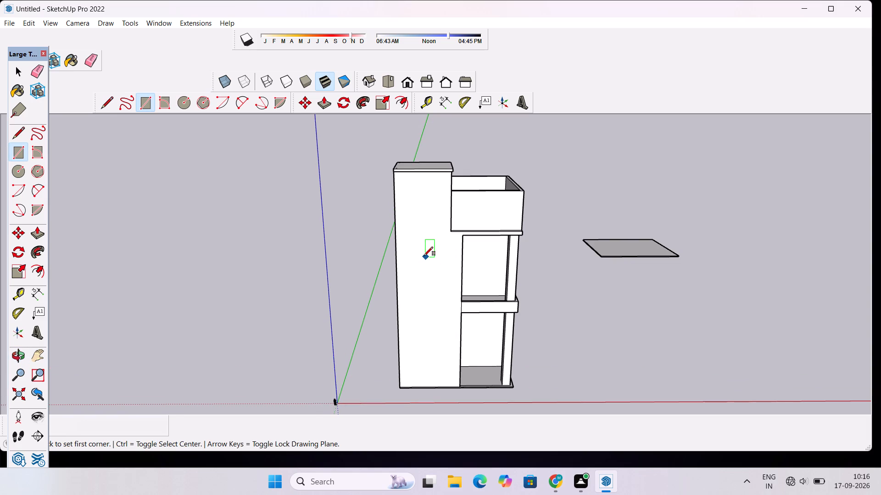
scroll(451, 400, "up", 4)
scroll(424, 292, "down", 2)
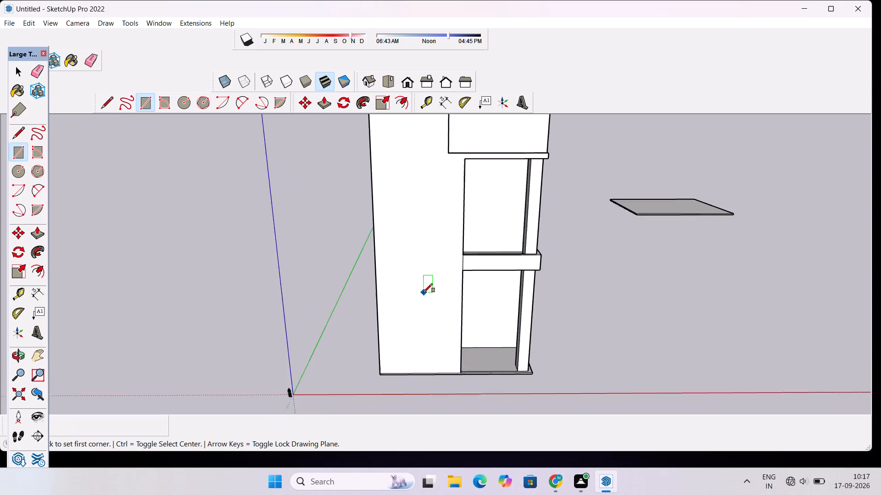
scroll(424, 292, "down", 7)
scroll(422, 242, "up", 9)
left_click(422, 242)
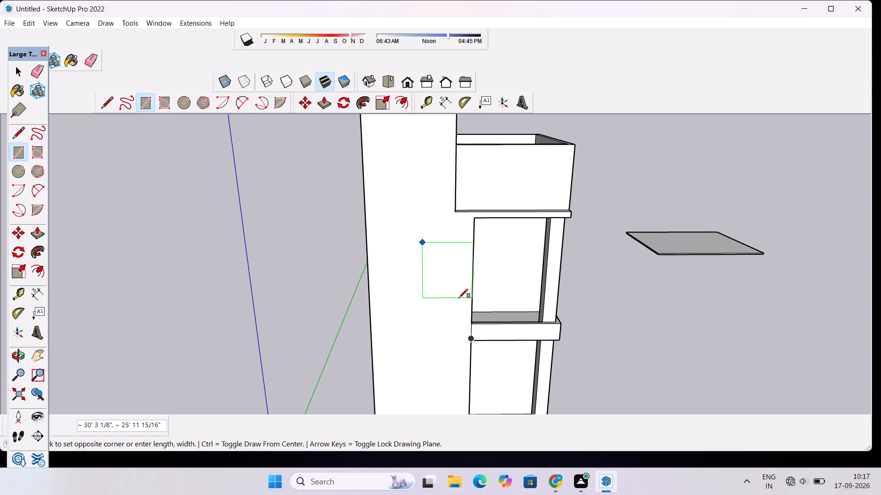
scroll(452, 299, "up", 6)
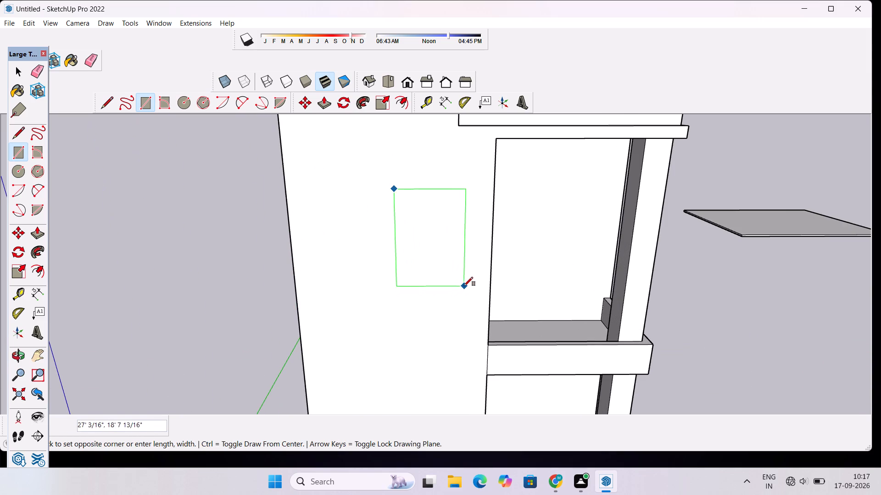
left_click(474, 272)
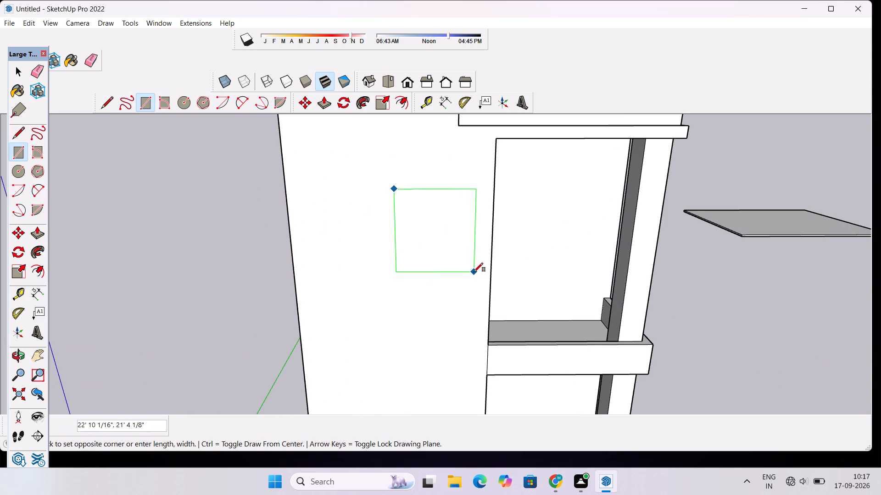
key("space")
Examine the window outline's size and placement on the tall wall against the whole front elevation.
scroll(409, 193, "down", 10)
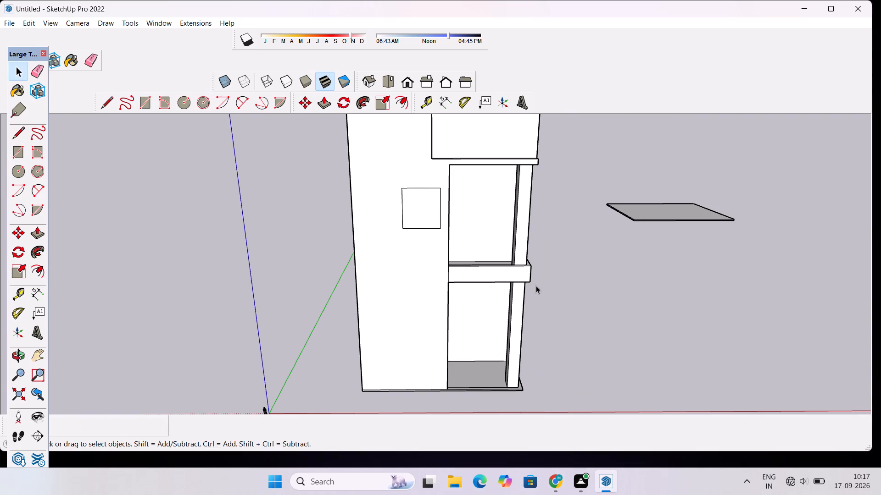
key("o")
left_click_drag(525, 359, 514, 313)
scroll(497, 297, "down", 4)
left_click_drag(452, 299, 462, 259, "shift")
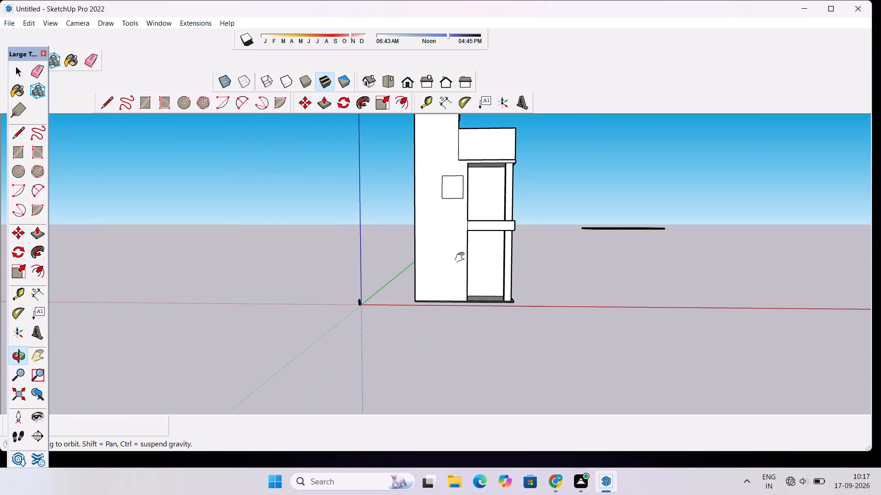
scroll(398, 202, "up", 4)
scroll(504, 189, "up", 5)
left_click_drag(498, 189, 498, 194, "shift")
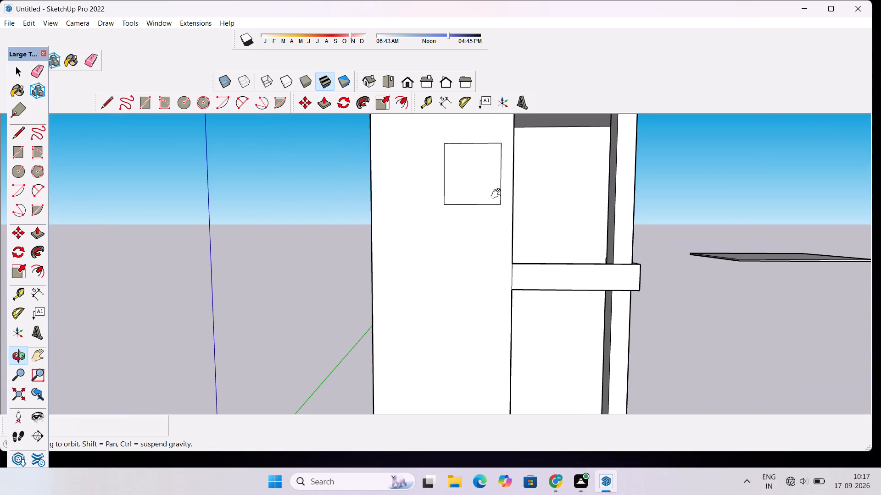
left_click_drag(498, 194, 498, 195, "shift")
scroll(498, 195, "down", 9, "shift")
left_click_drag(514, 180, 514, 227, "shift")
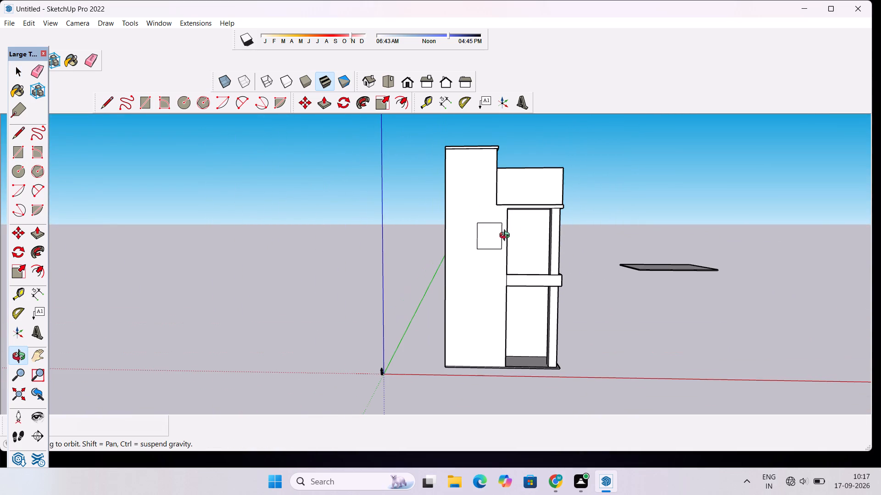
left_click_drag(507, 236, 500, 209, "shift")
left_click_drag(512, 223, 485, 236, "shift")
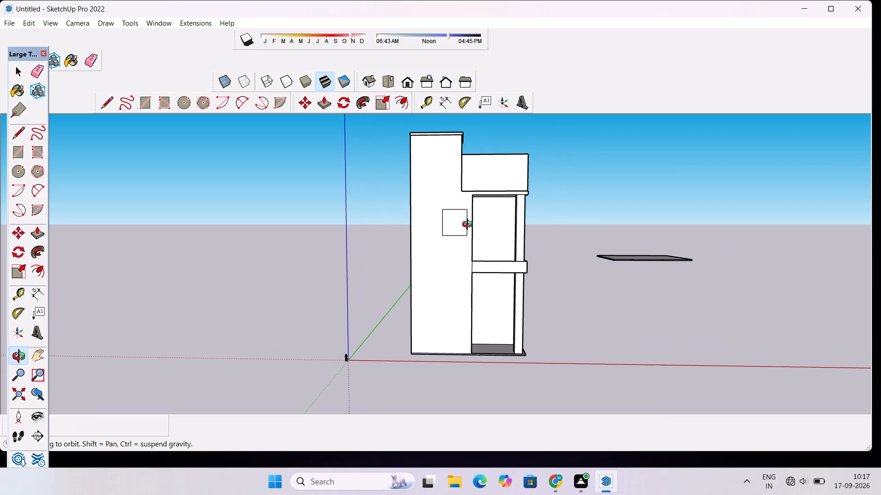
left_click_drag(469, 225, 471, 236, "shift")
scroll(471, 238, "up", 2, "shift")
left_click_drag(447, 249, 468, 215, "shift")
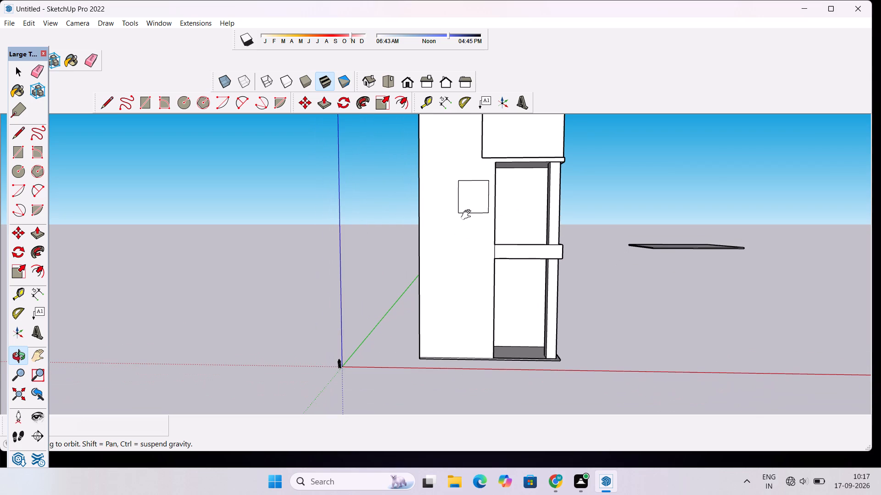
Copy the window rectangle with its face straight down the tall wall by about 68' 5", beside the lower balcony opening.
key("space")
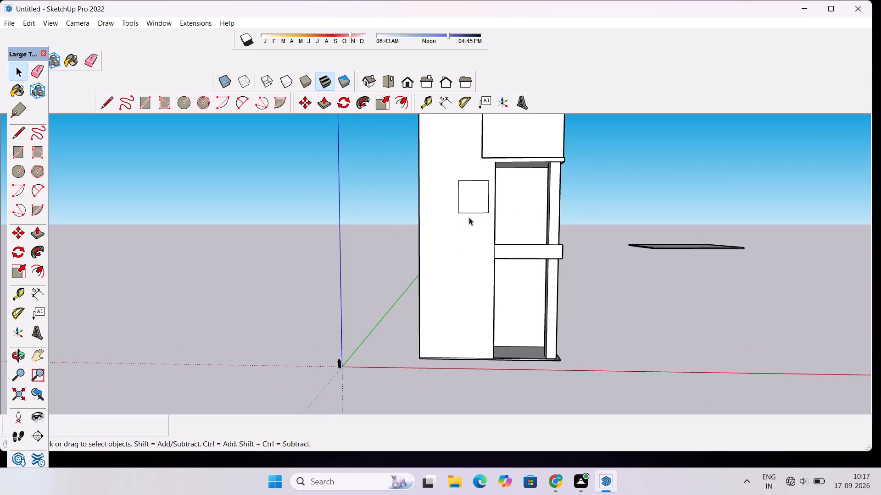
double_click(471, 205)
key("m")
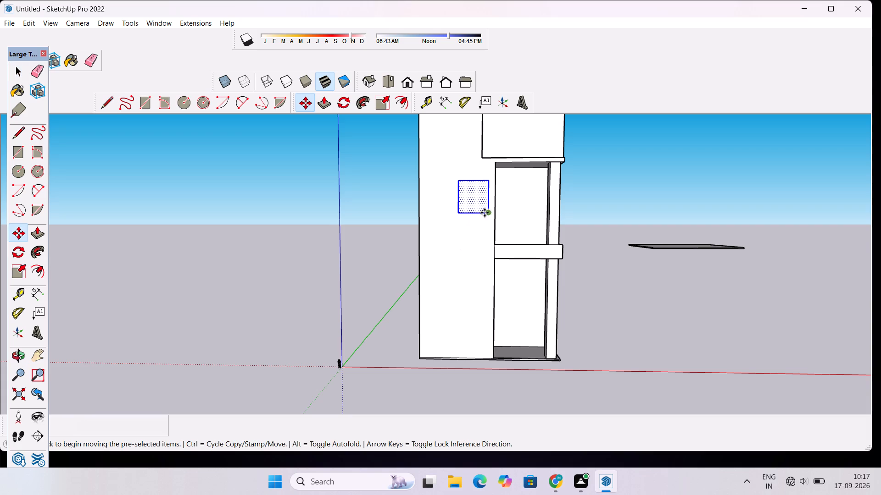
left_click(490, 211)
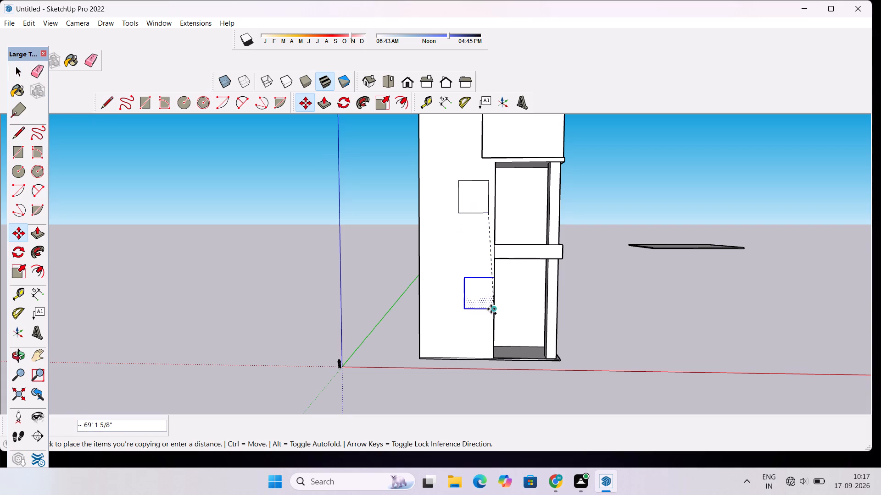
scroll(485, 319, "up", 5)
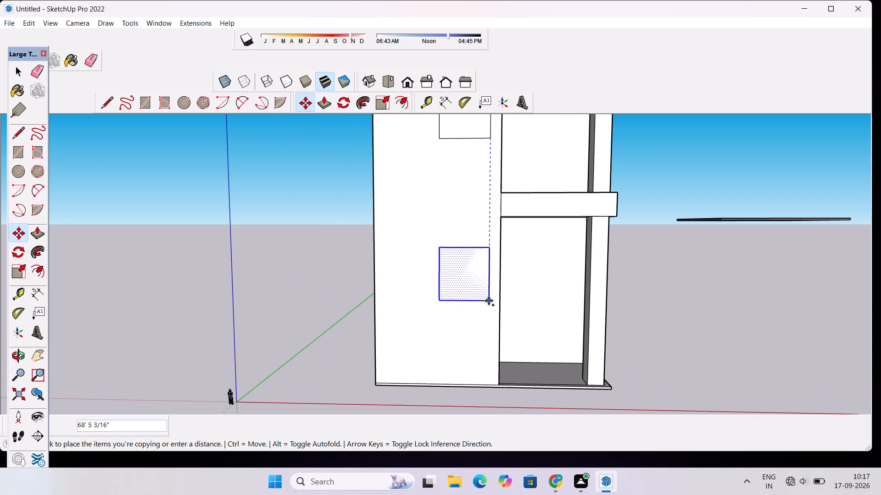
left_click(489, 301)
scroll(489, 301, "down", 2)
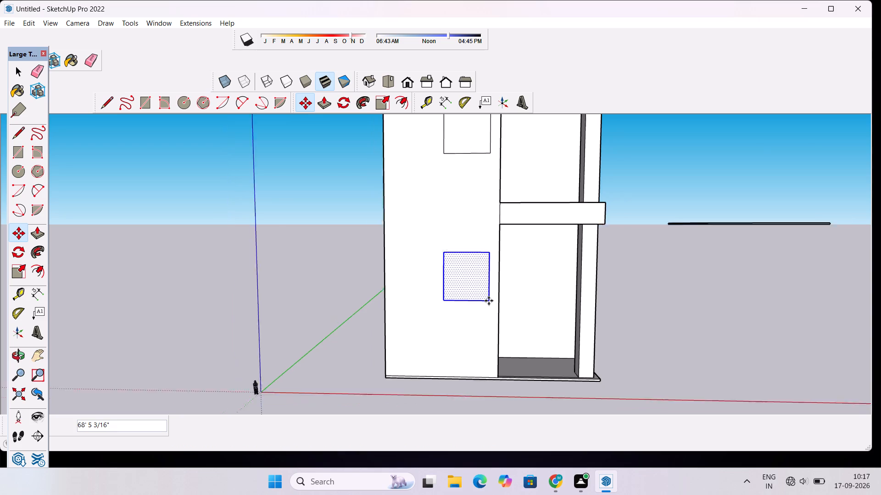
scroll(489, 301, "down", 11)
scroll(521, 216, "up", 3)
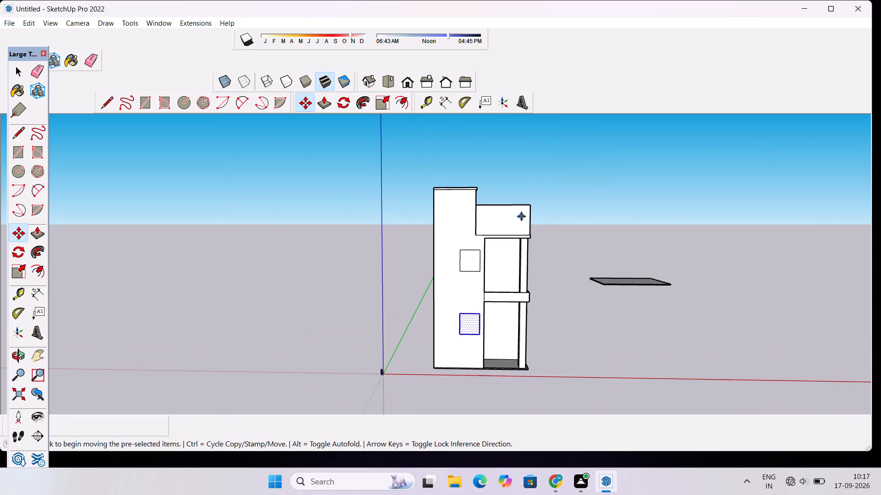
scroll(489, 195, "up", 5)
key("space")
Offset the upper window rectangle's outline inward by about 3' to form its frame.
scroll(482, 236, "down", 6)
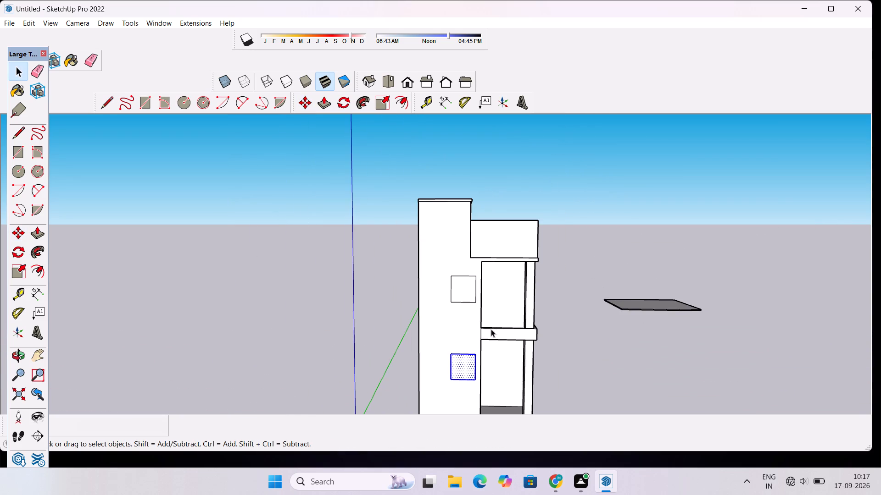
scroll(491, 358, "up", 2)
key("o")
key("f")
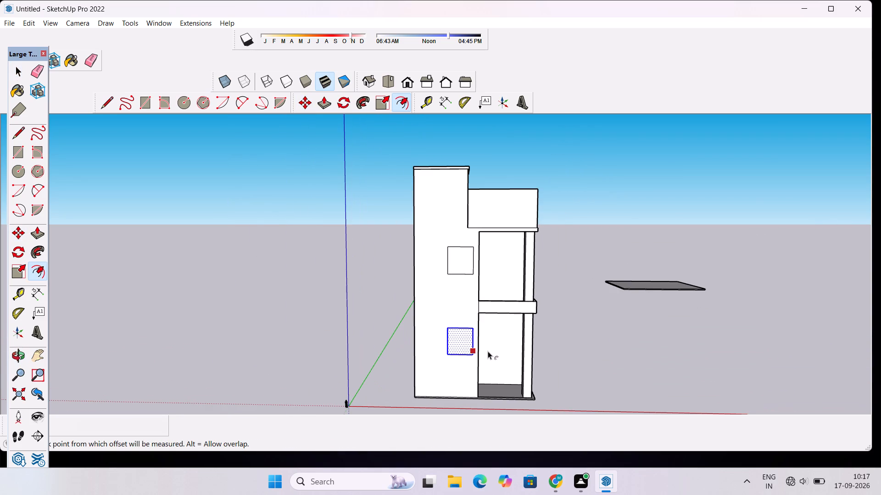
scroll(487, 351, "up", 4)
key("space")
left_click(586, 294)
key("o")
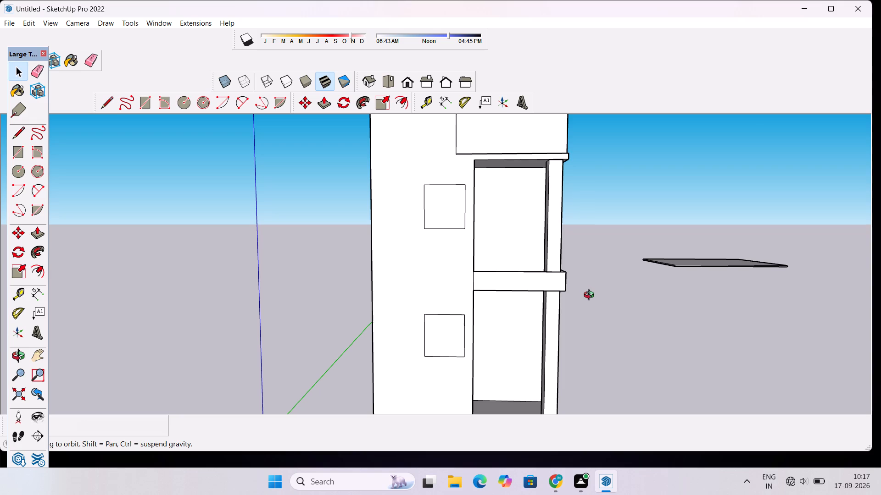
key("f")
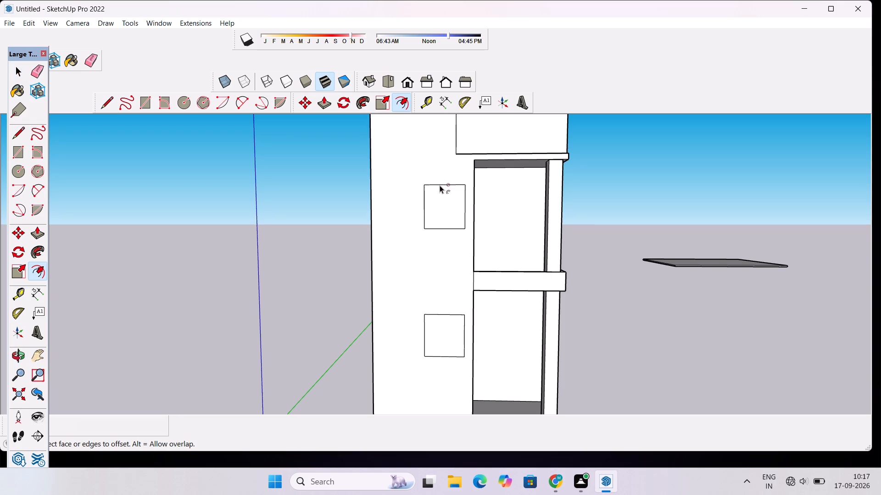
left_click(443, 188)
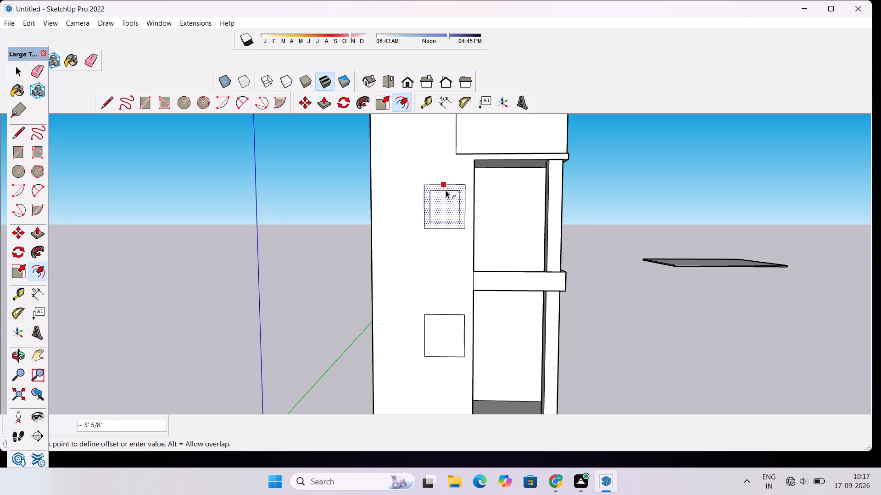
left_click(446, 190)
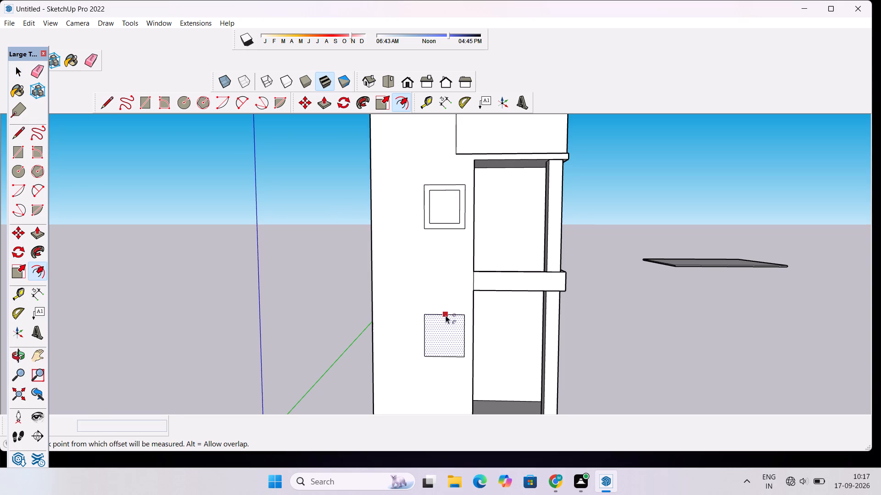
Offset the lower window rectangle's outline inward by about 2' 11" to form its frame.
left_click(444, 318)
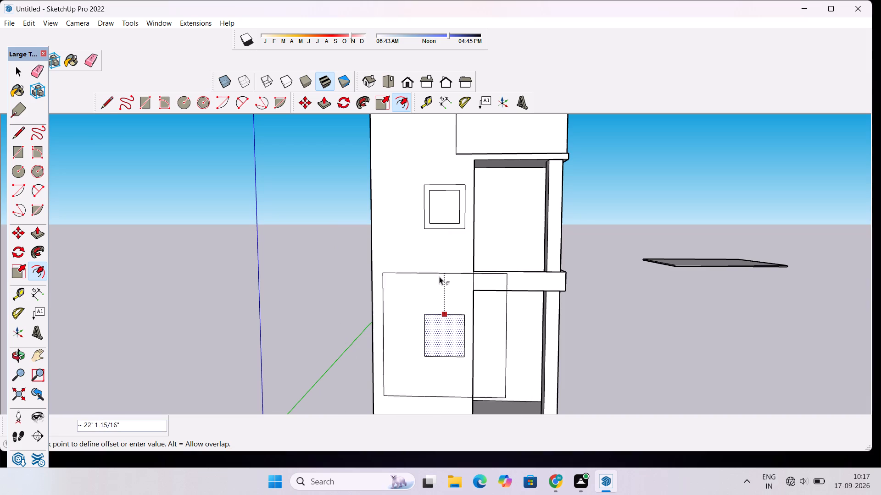
left_click(441, 320)
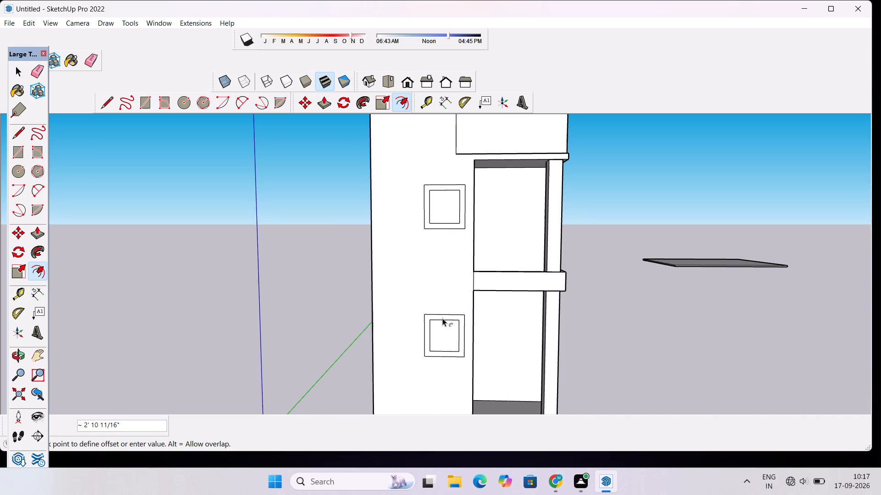
Divide the lower window's inner pane with a vertical centre line about 17' 1" long.
key("space")
scroll(443, 318, "down", 7)
scroll(430, 350, "up", 3)
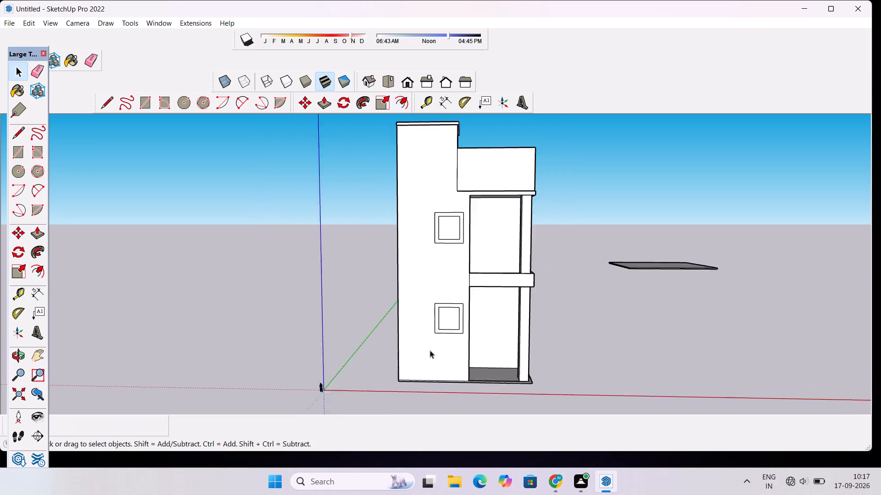
scroll(430, 350, "up", 2)
scroll(449, 304, "up", 4)
key("t")
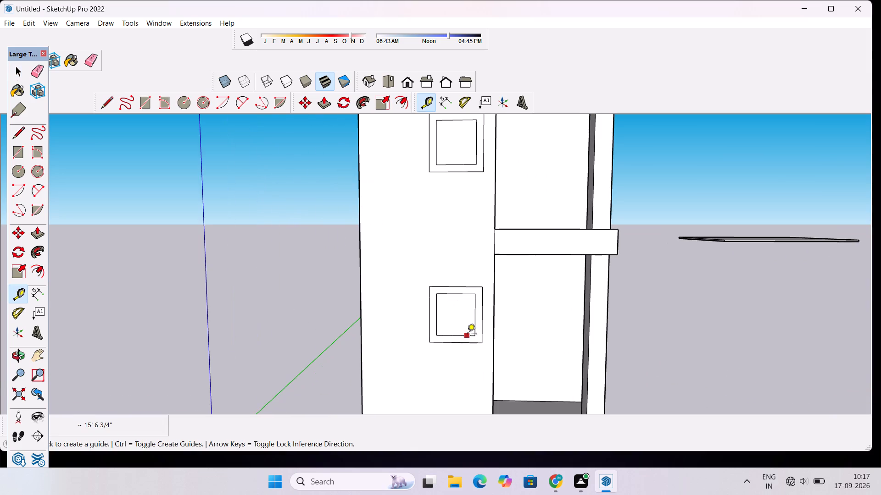
key("l")
scroll(467, 335, "up", 4)
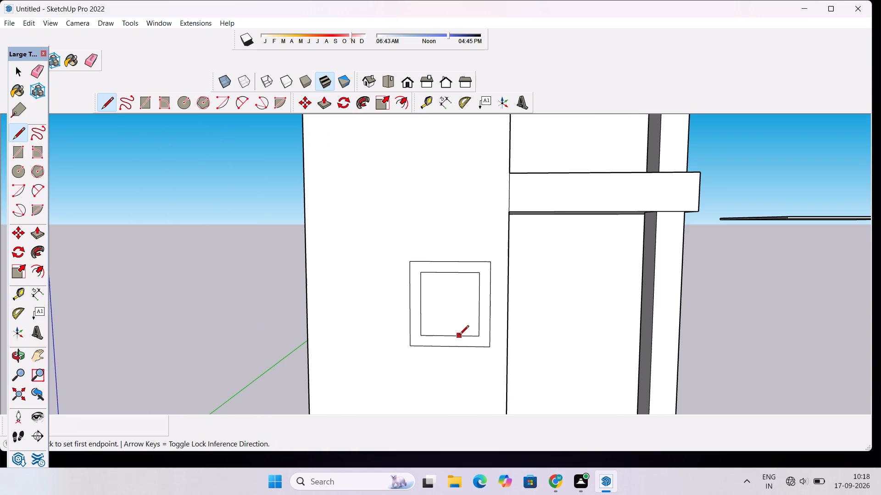
left_click(450, 335)
left_click(447, 271)
Divide the upper window's inner pane with a vertical centre line about 17' 3" long.
scroll(453, 276, "down", 8)
scroll(488, 174, "up", 1)
scroll(437, 148, "up", 6)
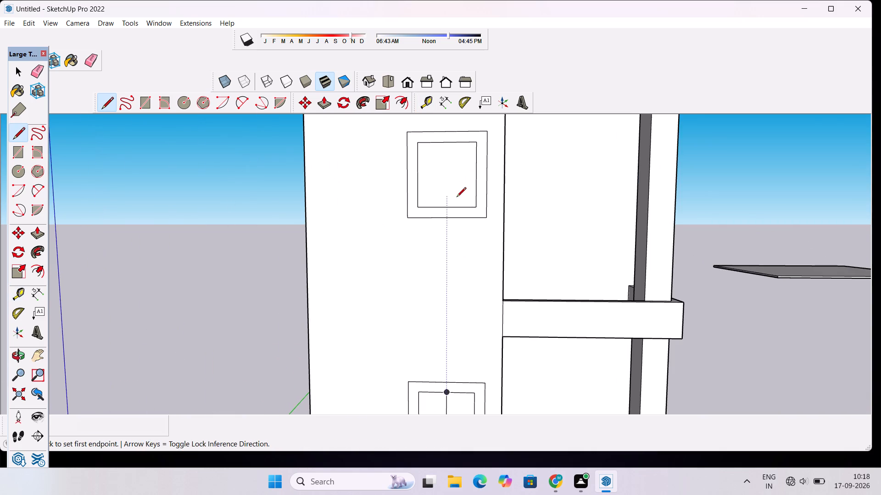
left_click(447, 206)
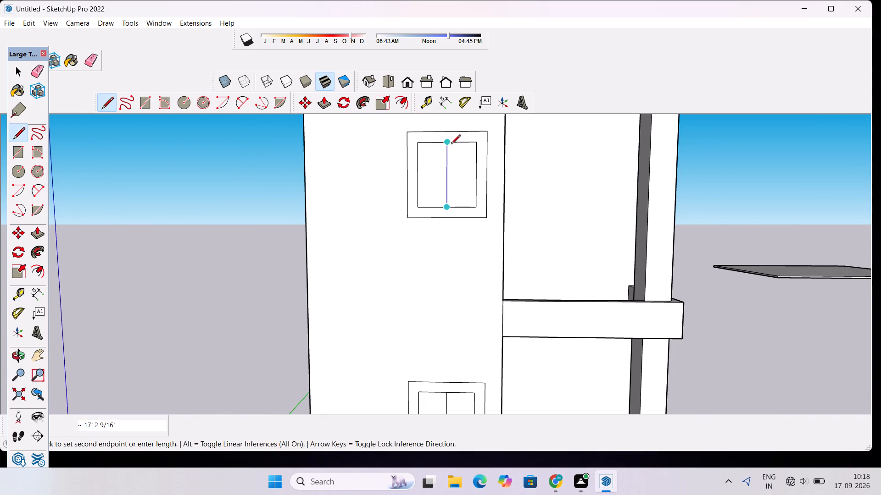
left_click(447, 143)
scroll(427, 181, "down", 17)
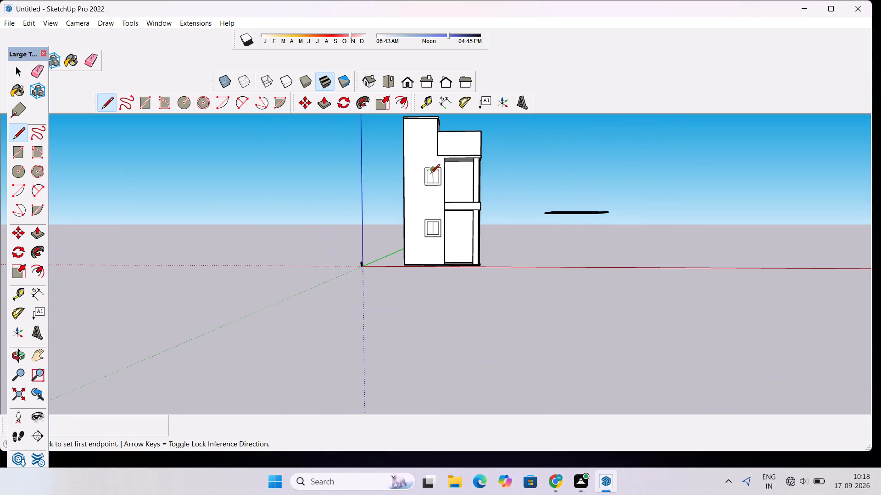
key("space")
Examine both divided windows against the whole front elevation of the building.
scroll(436, 177, "down", 5)
key("o")
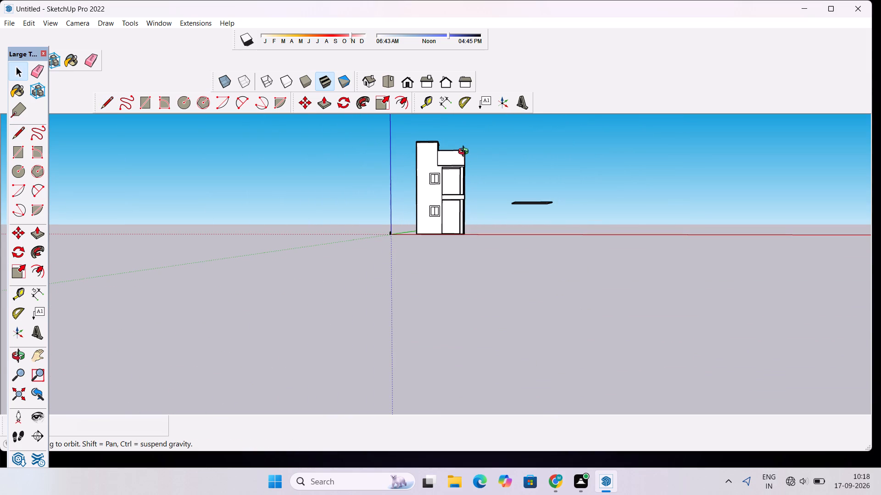
left_click_drag(453, 174, 460, 242, "shift")
scroll(458, 235, "up", 4)
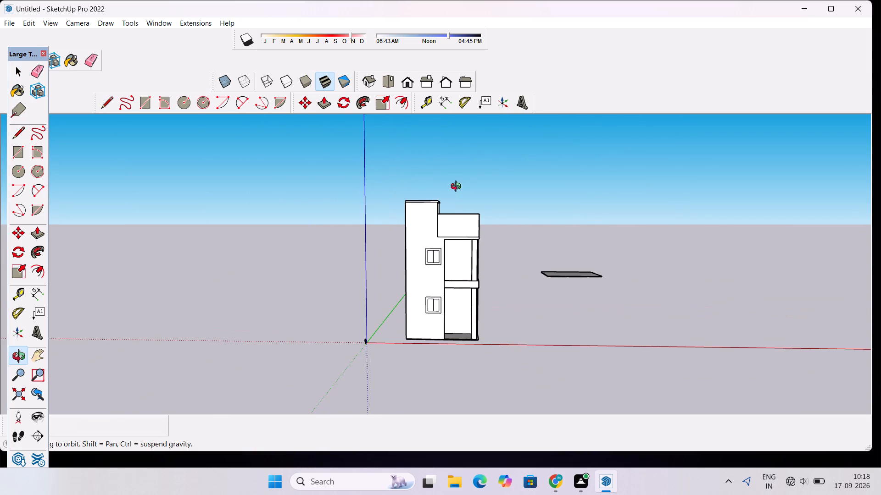
left_click_drag(458, 187, 461, 226)
scroll(461, 236, "down", 5)
left_click_drag(455, 288, 450, 226, "shift")
scroll(445, 192, "up", 2)
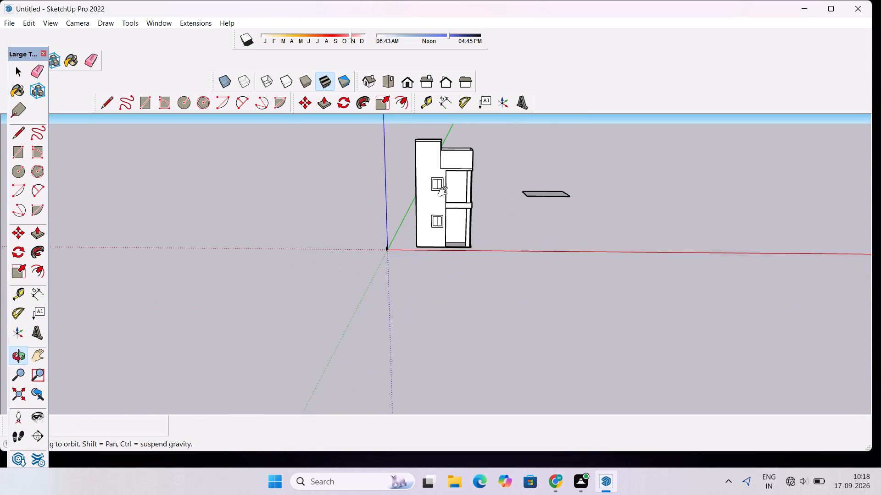
left_click_drag(445, 192, 446, 230, "shift")
scroll(446, 230, "up", 4)
key("space")
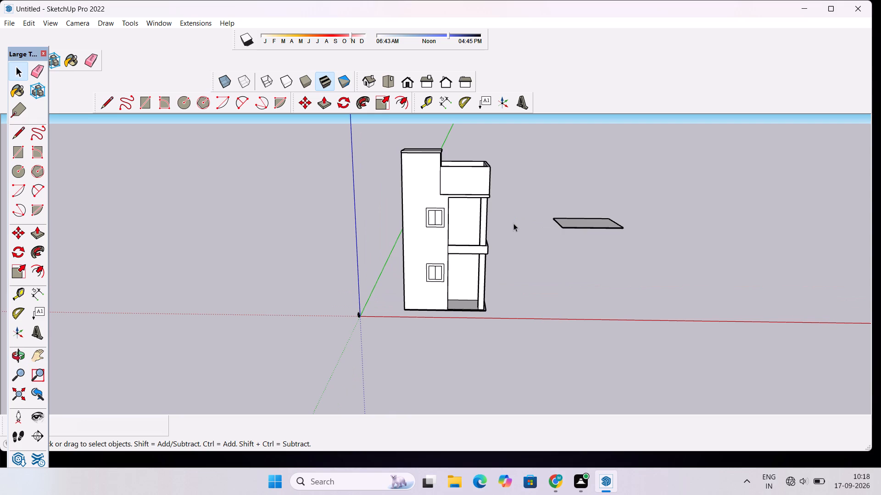
scroll(513, 223, "down", 1)
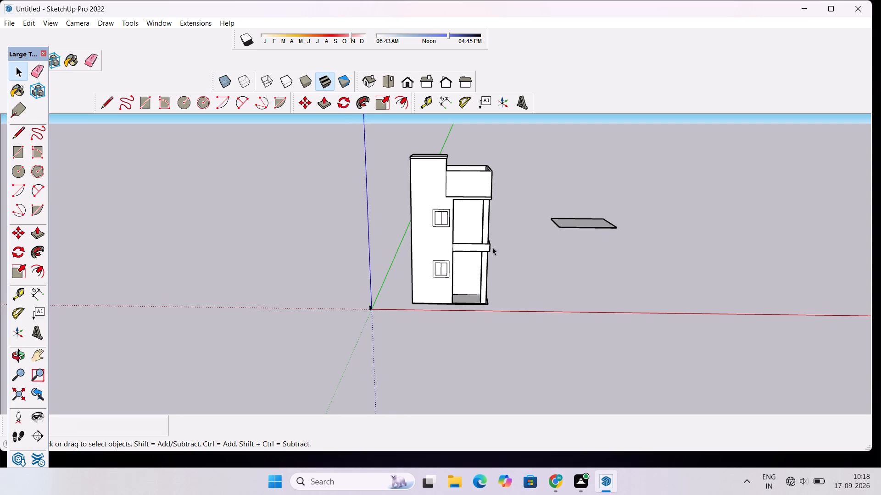
scroll(481, 249, "up", 1)
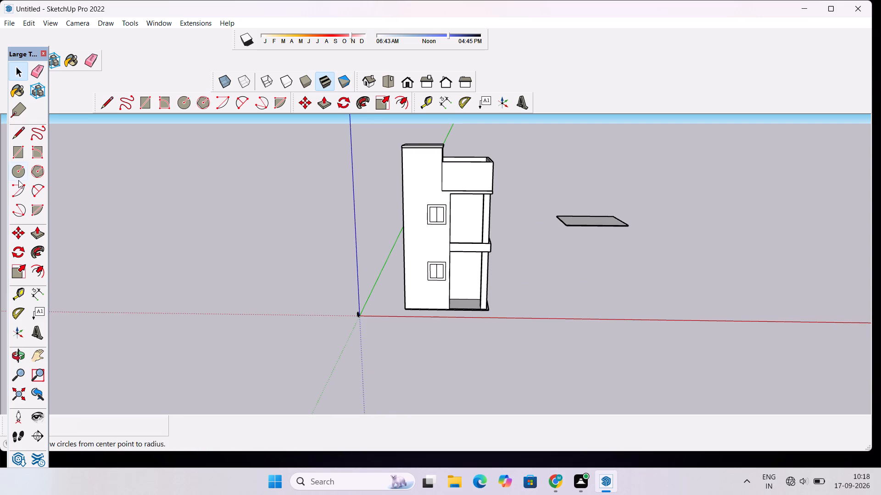
Inspect the top of the tall front wall and the underside of its roof slab's overhang.
left_click(32, 188)
scroll(358, 190, "up", 1)
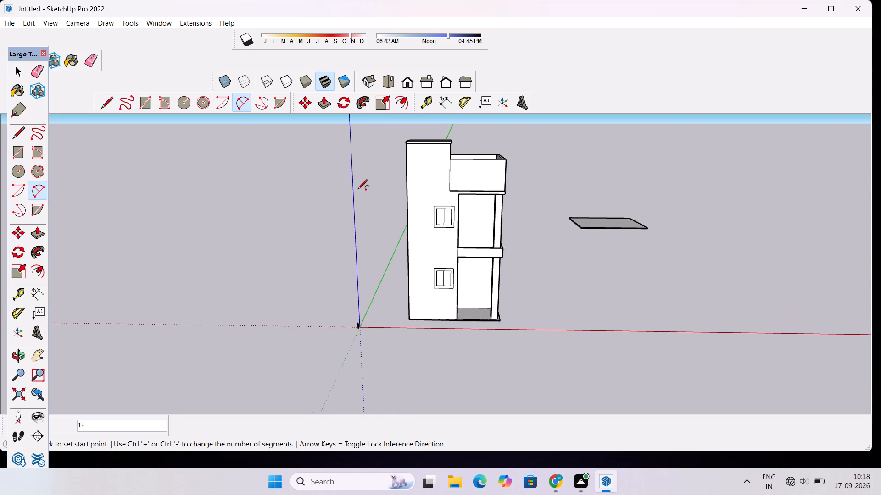
scroll(358, 190, "up", 4)
scroll(468, 167, "down", 3)
key("o")
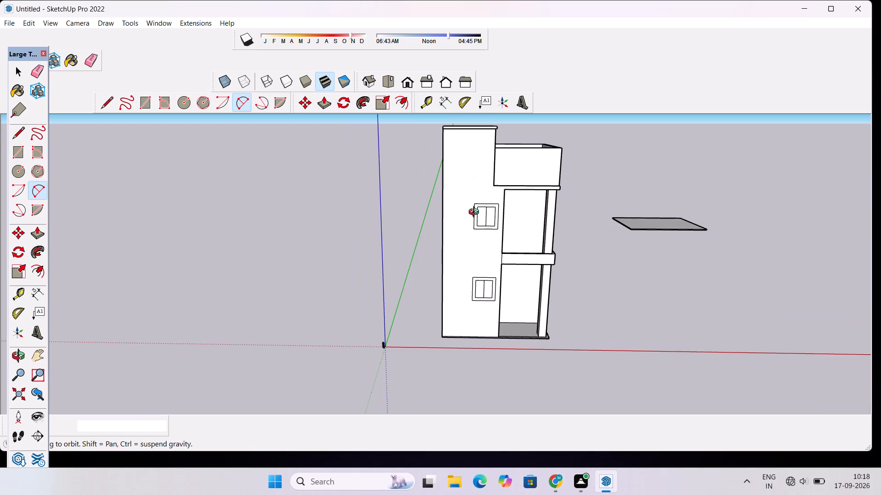
left_click_drag(478, 247, 466, 169)
left_click_drag(466, 156, 443, 219)
scroll(442, 219, "up", 5)
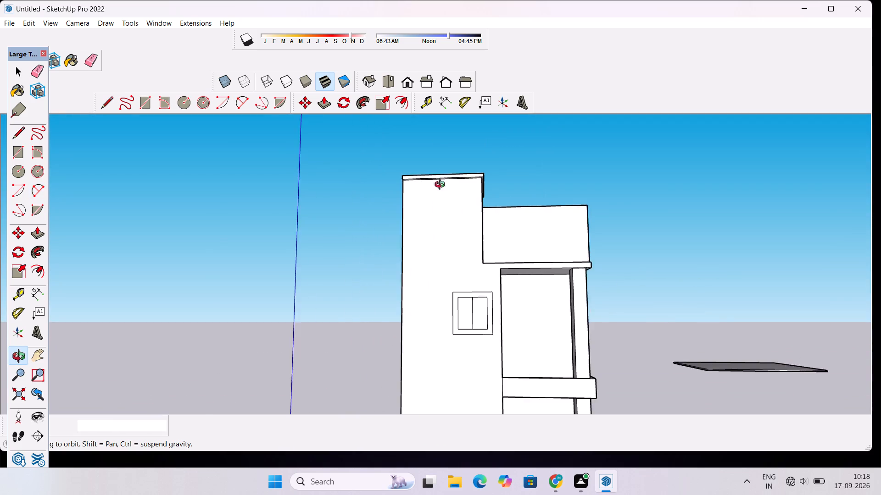
scroll(442, 186, "up", 4)
left_click_drag(397, 186, 418, 167)
left_click_drag(488, 231, 440, 232)
left_click_drag(412, 165, 438, 158)
scroll(460, 205, "up", 4)
left_click_drag(358, 150, 413, 148)
left_click(413, 150)
left_click_drag(411, 160, 411, 172)
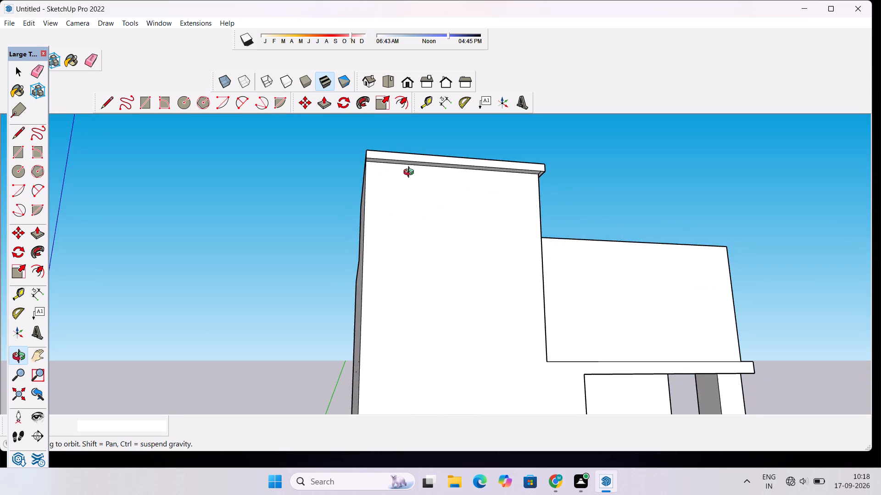
scroll(410, 174, "down", 5)
left_click_drag(470, 251, 406, 220, "shift")
scroll(388, 185, "down", 5)
left_click_drag(417, 258, 382, 284)
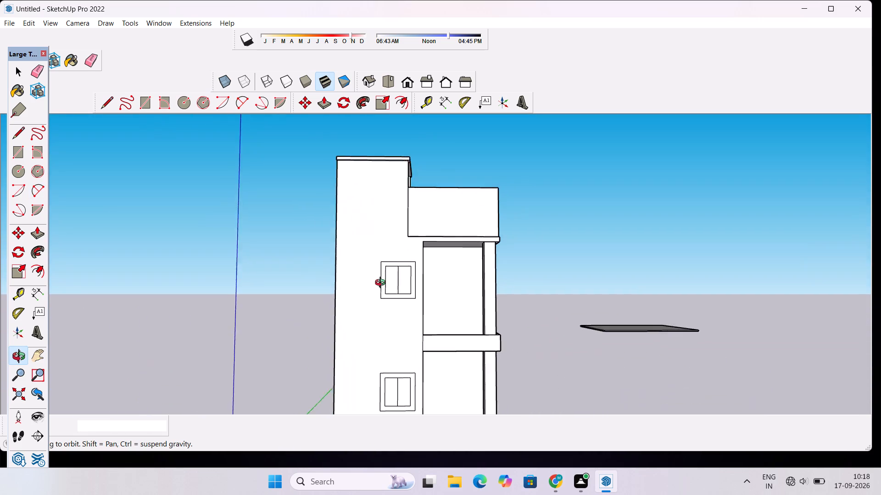
left_click_drag(382, 284, 353, 276)
scroll(342, 235, "down", 4)
left_click_drag(326, 184, 372, 137)
scroll(375, 146, "up", 6)
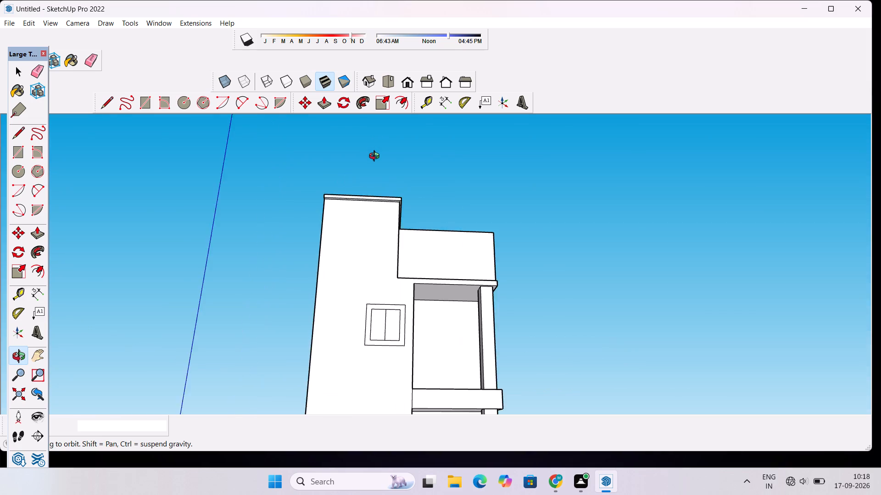
scroll(376, 157, "up", 3)
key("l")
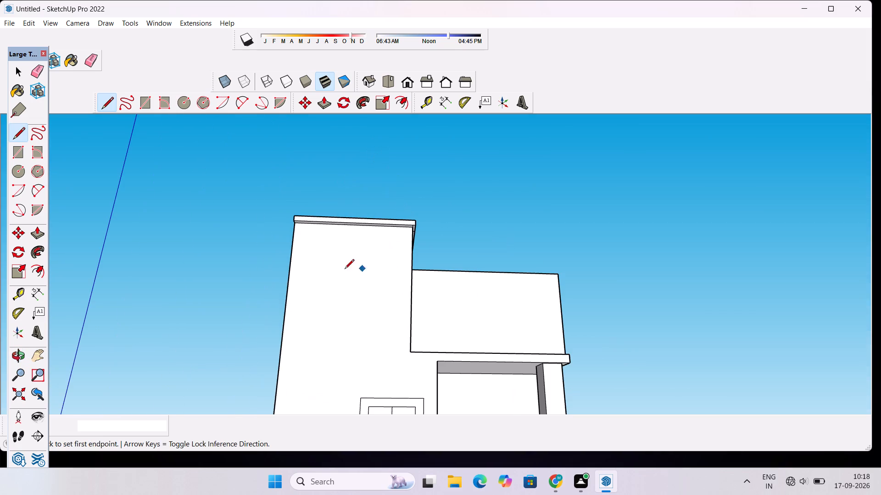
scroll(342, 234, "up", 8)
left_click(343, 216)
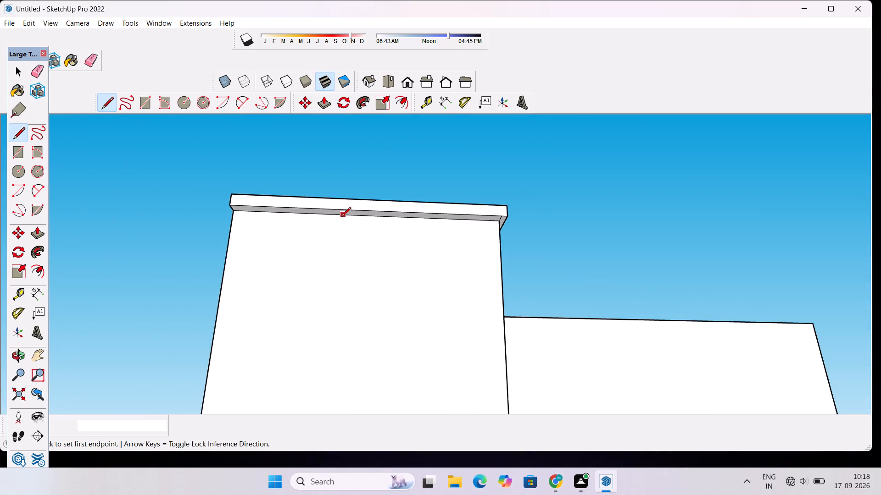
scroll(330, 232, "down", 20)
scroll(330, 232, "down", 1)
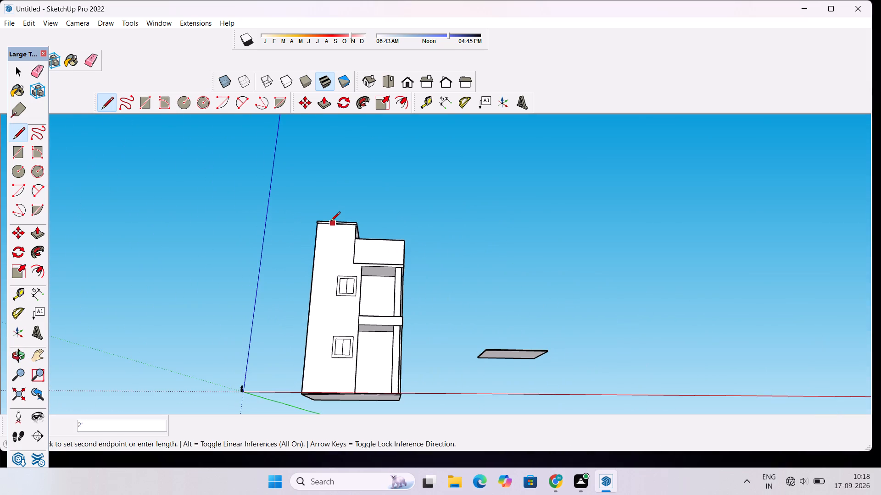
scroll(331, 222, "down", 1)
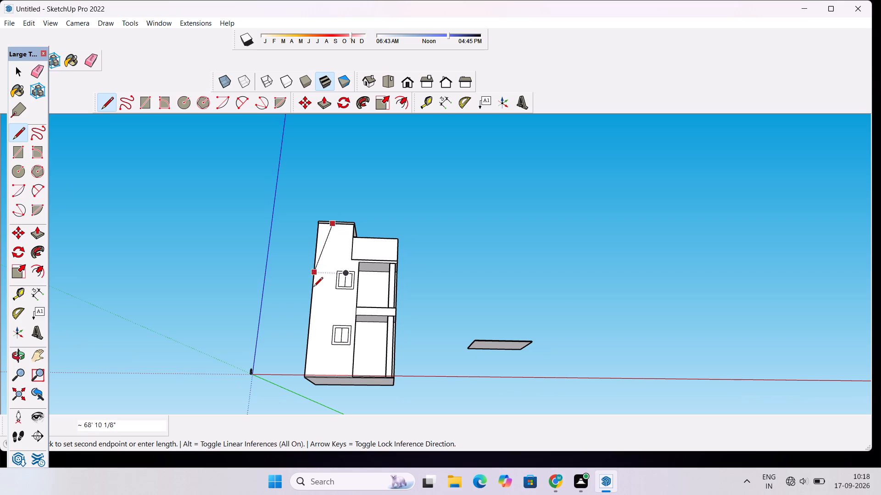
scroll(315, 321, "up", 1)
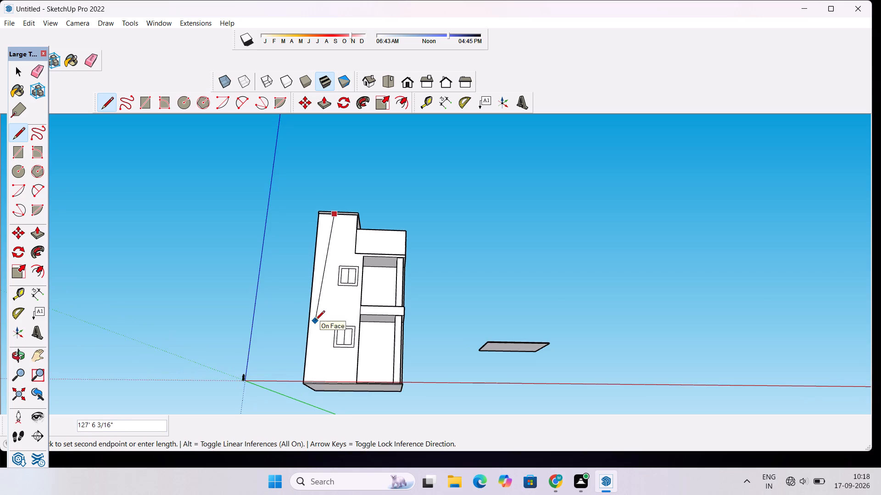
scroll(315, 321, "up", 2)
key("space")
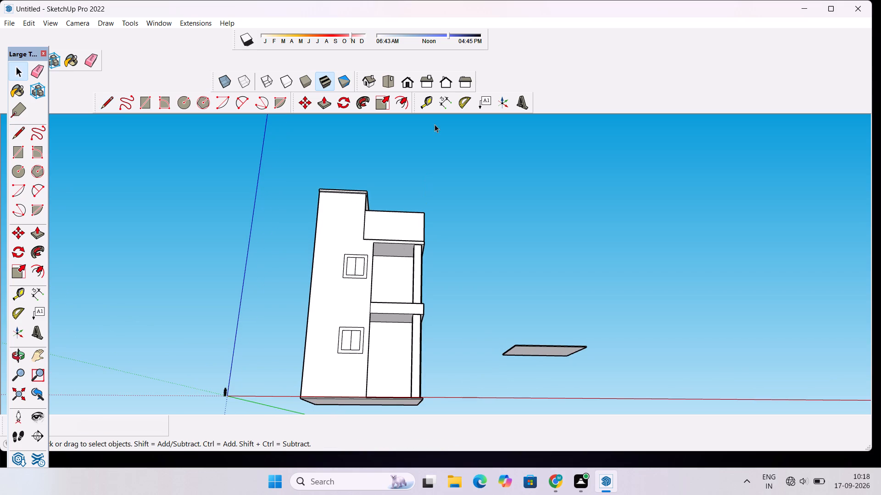
Examine the building's front windows, balconies, roof terrace and side wall from several angles.
key("o")
left_click_drag(432, 193, 440, 238)
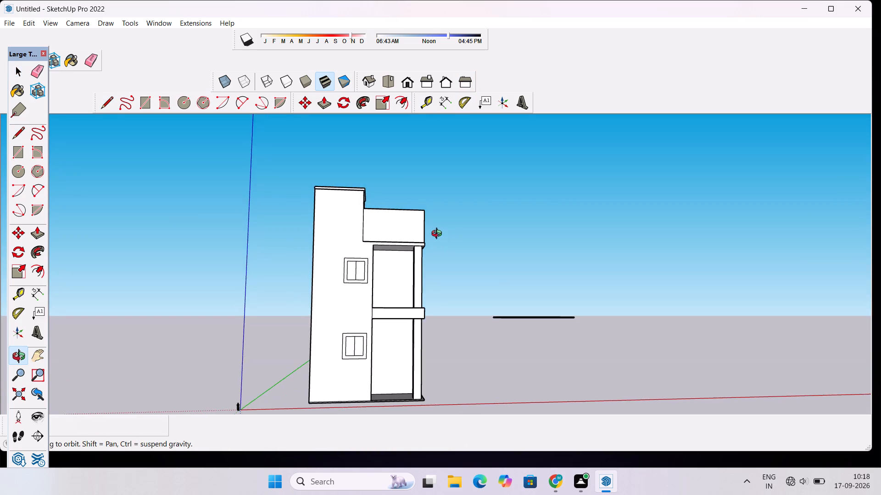
scroll(439, 235, "down", 2)
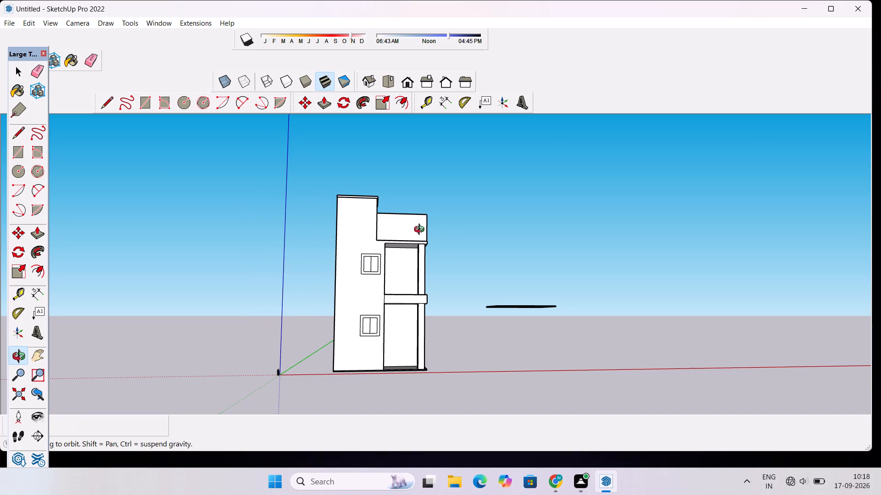
left_click_drag(466, 266, 392, 362)
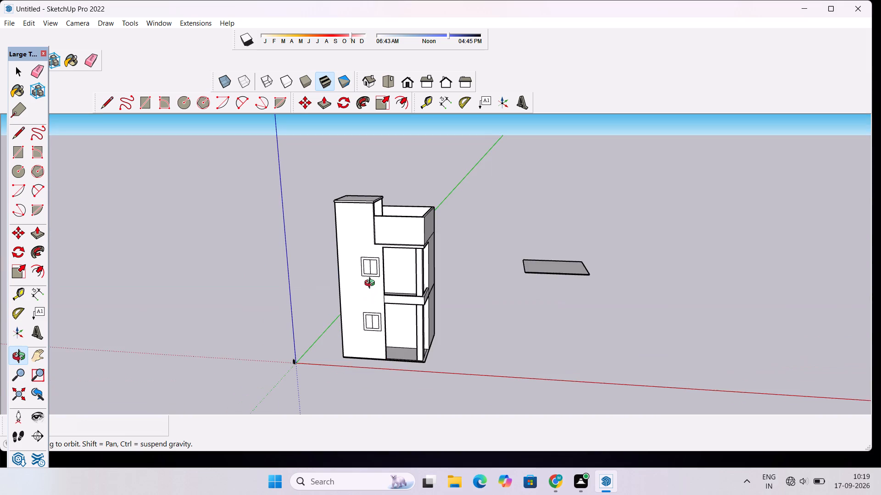
scroll(372, 284, "up", 2)
left_click_drag(365, 314, 432, 273, "shift")
scroll(438, 264, "up", 4)
left_click_drag(429, 298, 476, 253)
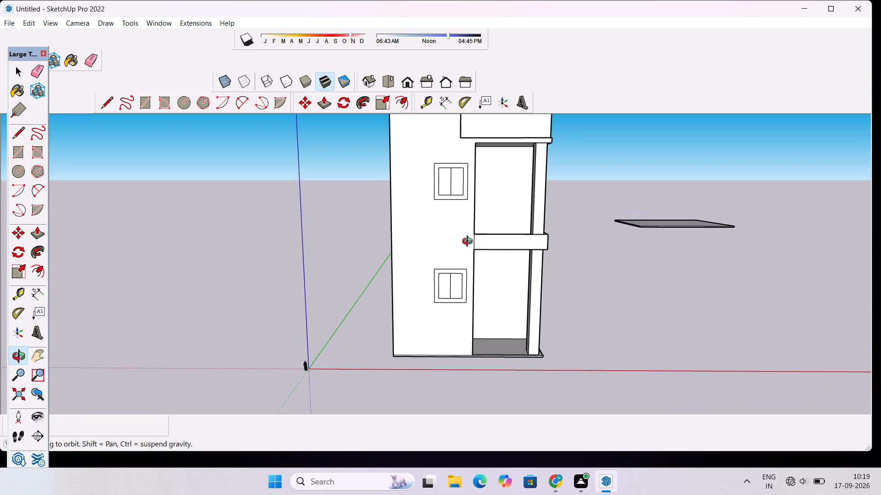
scroll(469, 242, "down", 6)
left_click_drag(469, 226, 446, 264, "shift")
scroll(435, 258, "up", 3)
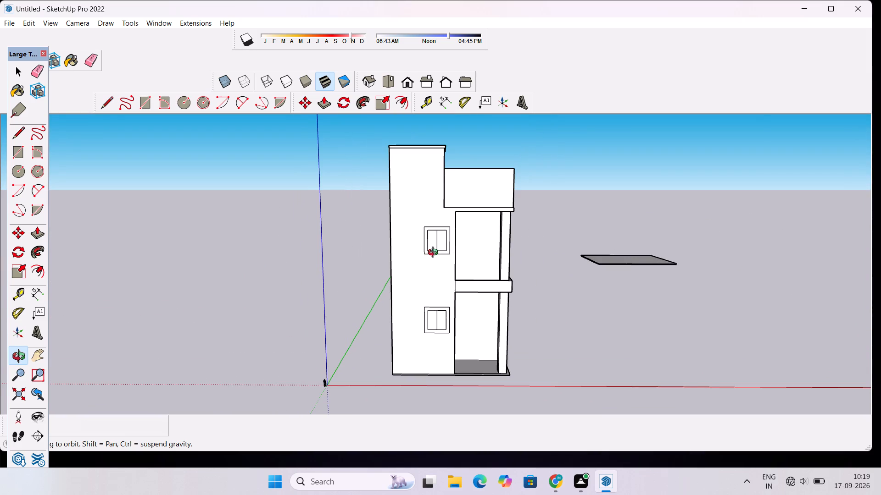
scroll(413, 351, "down", 2)
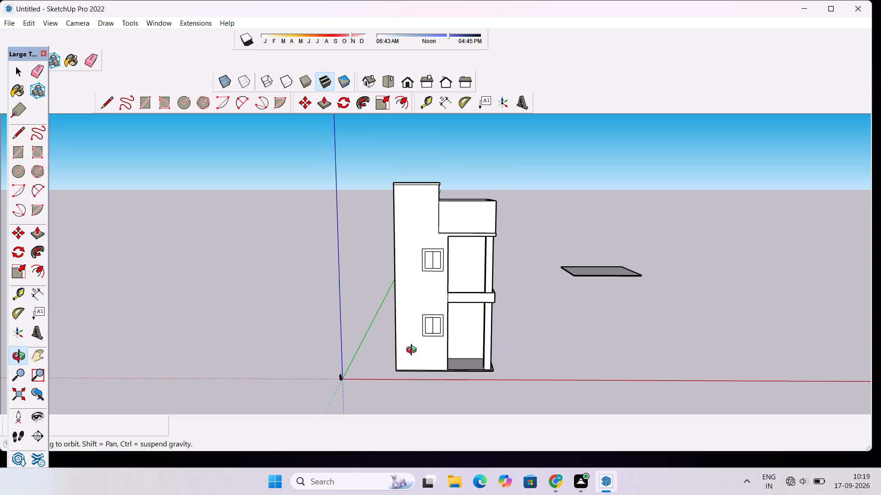
left_click_drag(422, 347, 368, 351, "shift")
scroll(372, 347, "up", 1)
left_click_drag(372, 347, 380, 333, "shift")
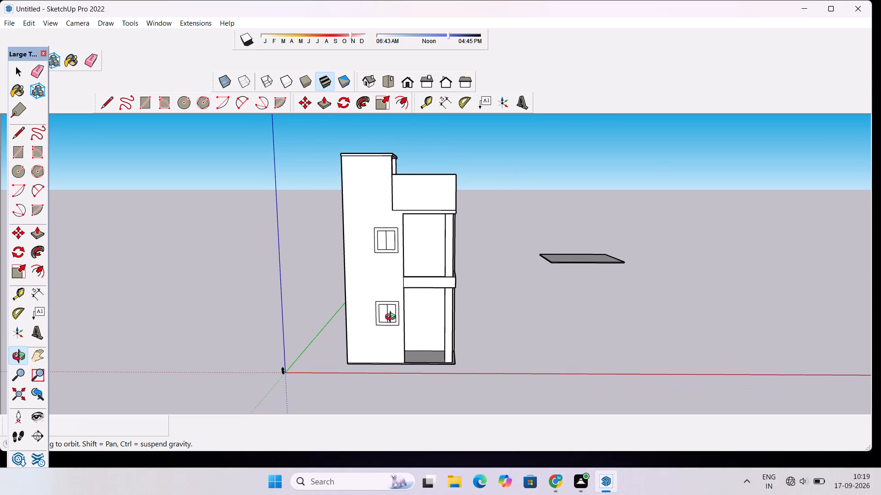
scroll(392, 318, "down", 3)
left_click_drag(392, 318, 408, 392)
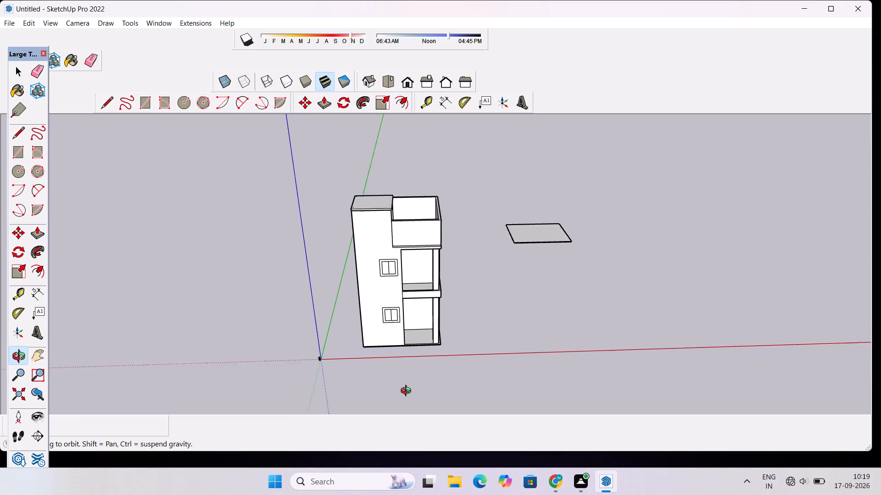
left_click_drag(408, 392, 408, 393)
scroll(410, 379, "up", 5)
scroll(411, 371, "down", 4)
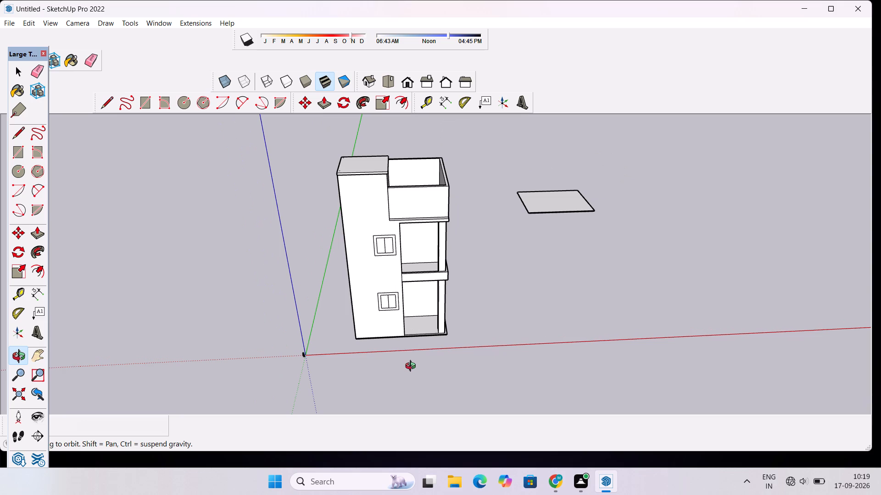
scroll(413, 367, "down", 4)
scroll(412, 366, "up", 2)
left_click_drag(446, 330, 363, 342)
left_click_drag(333, 343, 676, 297)
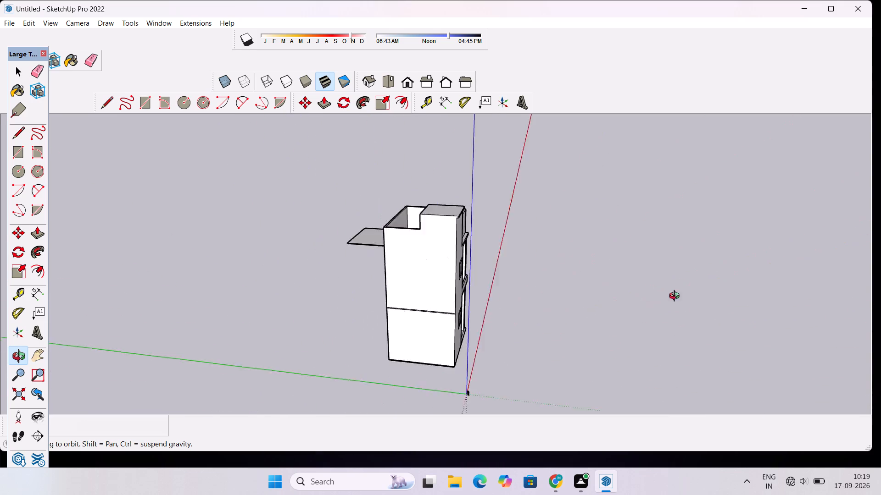
Examine the building's roof, side wall, balconies and front windows, ending with a view of the tall front wall.
left_click_drag(676, 297, 566, 348)
scroll(503, 341, "up", 2)
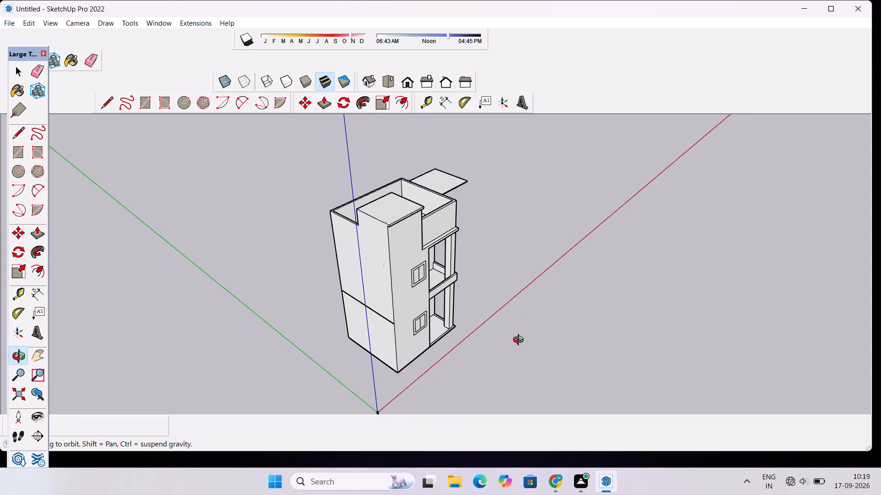
scroll(513, 349, "up", 2)
left_click_drag(510, 368, 375, 314)
scroll(375, 313, "up", 5)
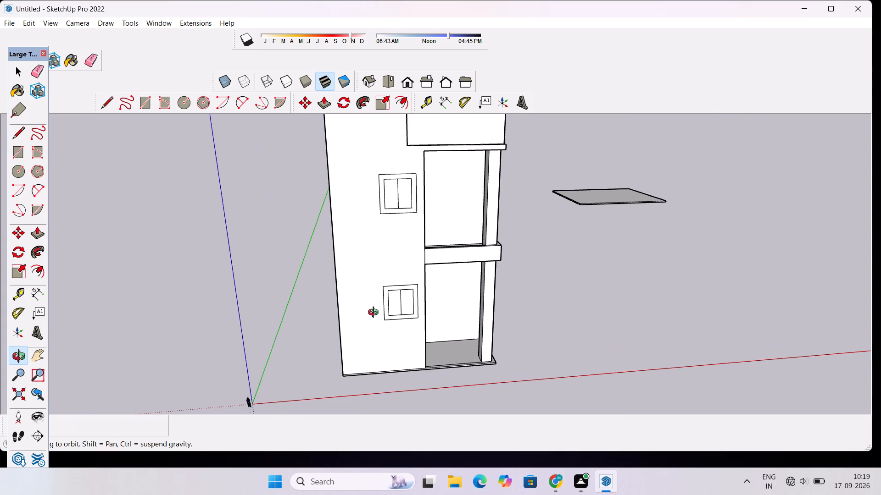
scroll(461, 311, "down", 9)
left_click_drag(461, 361, 438, 373)
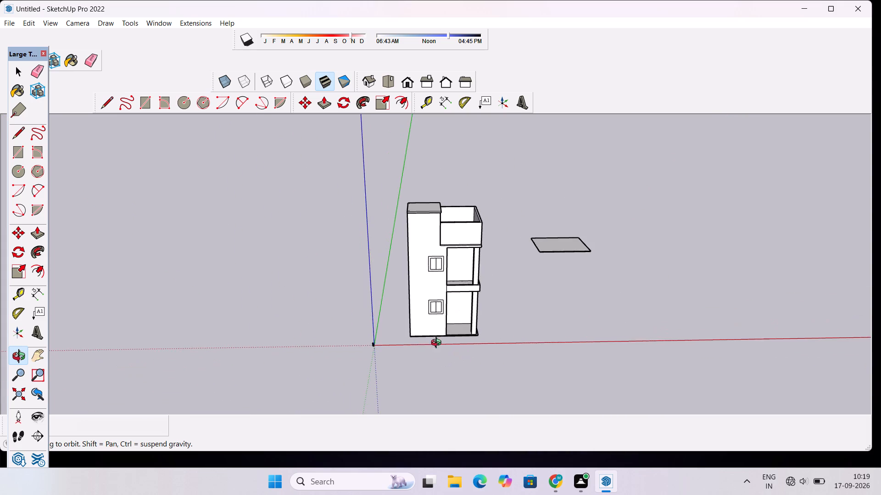
scroll(440, 329, "up", 10)
left_click_drag(445, 324, 470, 408, "shift")
scroll(472, 389, "down", 5)
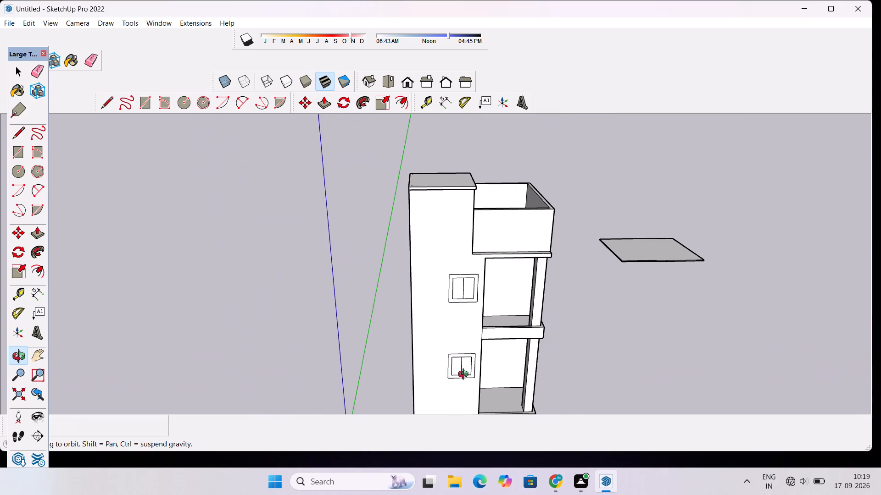
left_click_drag(465, 375, 444, 344)
scroll(444, 330, "down", 5)
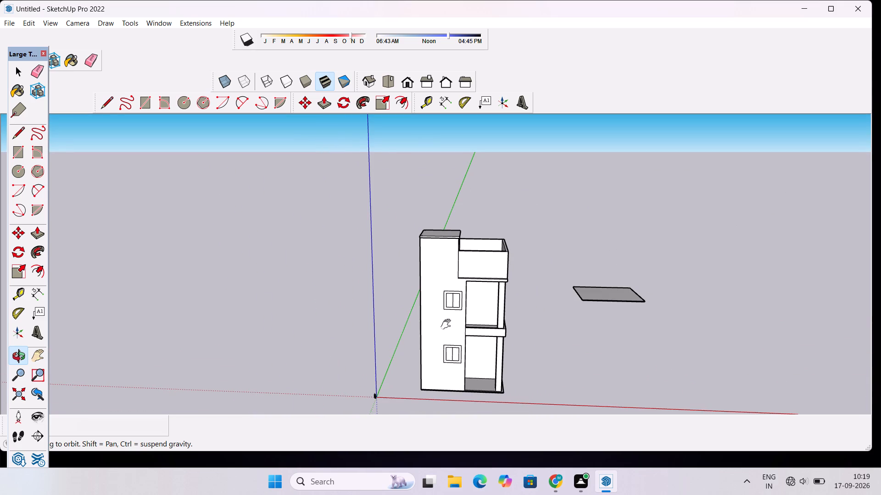
left_click_drag(448, 324, 453, 338, "shift")
scroll(451, 408, "up", 7)
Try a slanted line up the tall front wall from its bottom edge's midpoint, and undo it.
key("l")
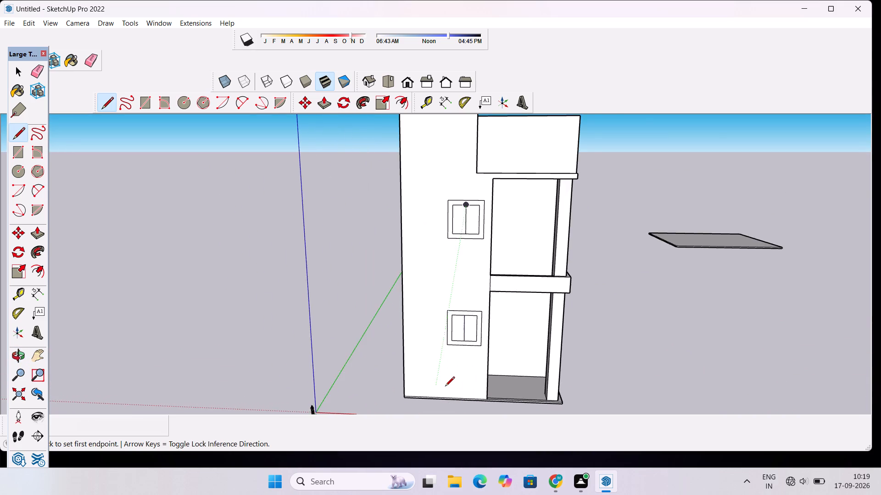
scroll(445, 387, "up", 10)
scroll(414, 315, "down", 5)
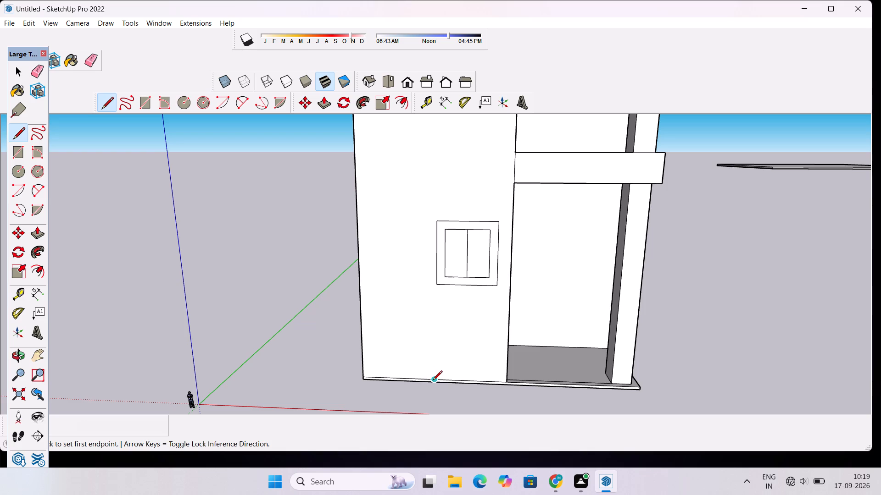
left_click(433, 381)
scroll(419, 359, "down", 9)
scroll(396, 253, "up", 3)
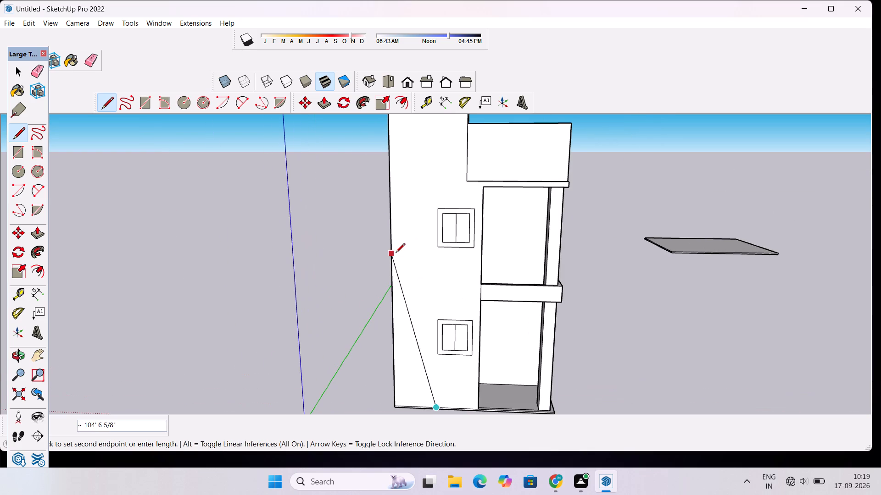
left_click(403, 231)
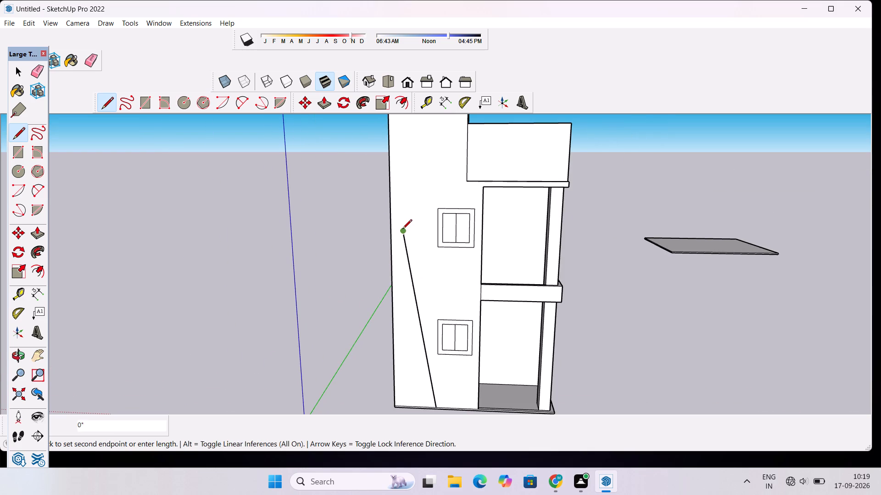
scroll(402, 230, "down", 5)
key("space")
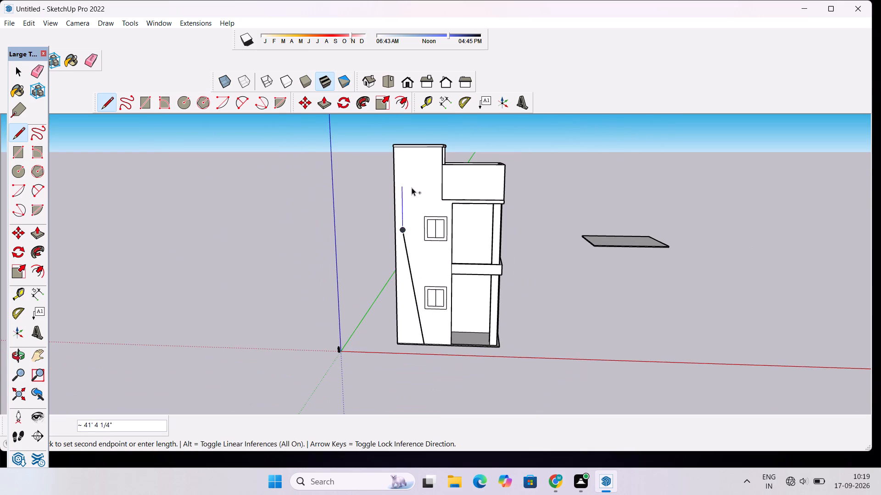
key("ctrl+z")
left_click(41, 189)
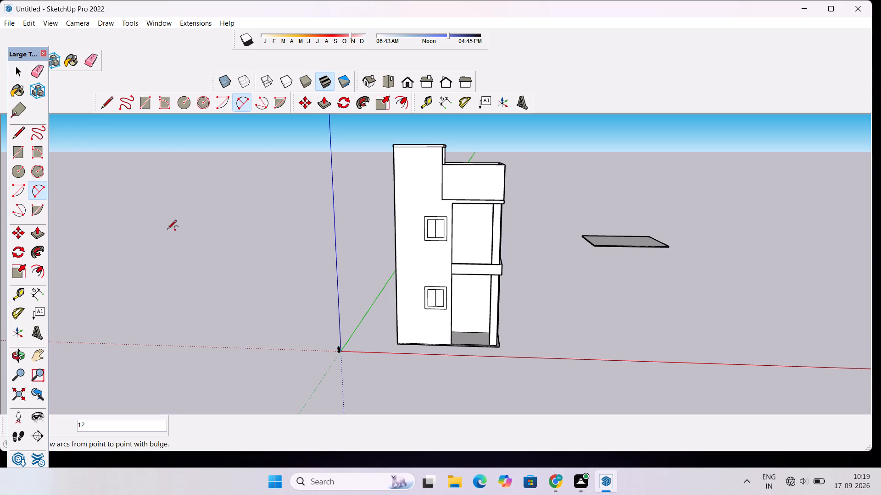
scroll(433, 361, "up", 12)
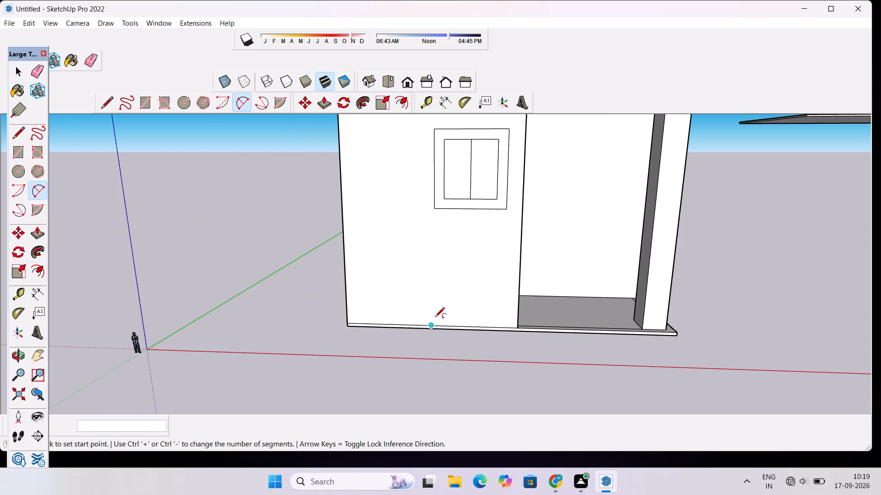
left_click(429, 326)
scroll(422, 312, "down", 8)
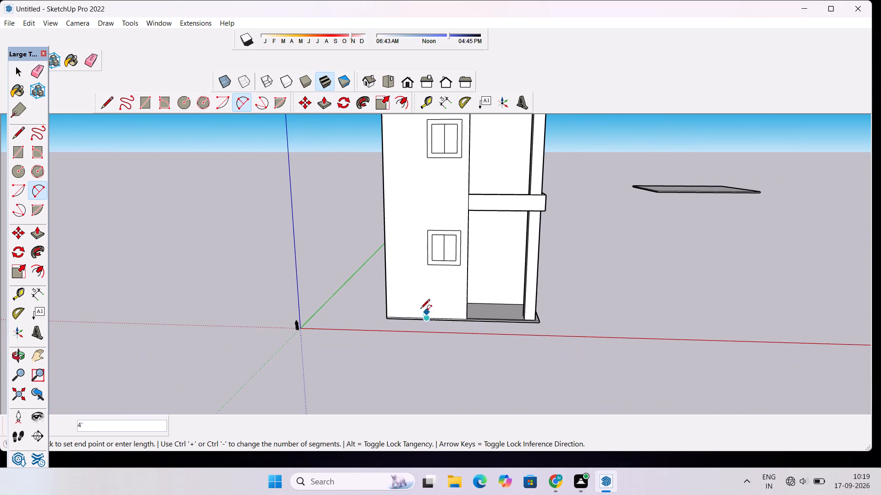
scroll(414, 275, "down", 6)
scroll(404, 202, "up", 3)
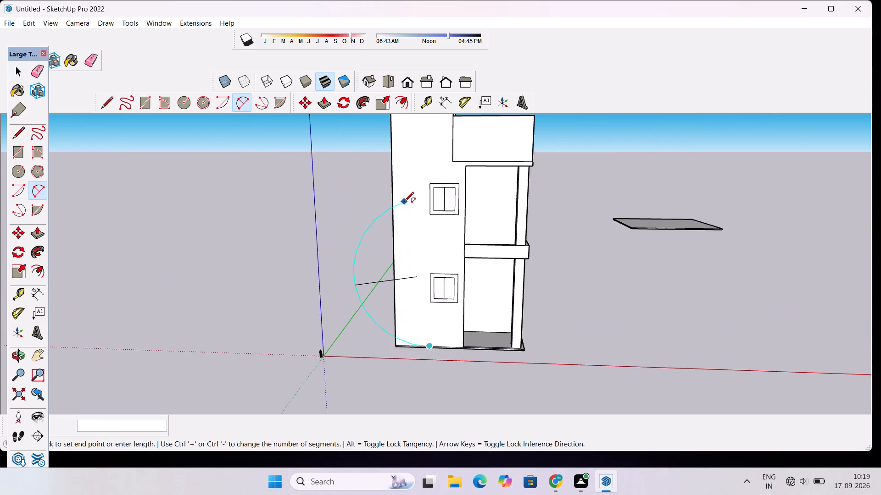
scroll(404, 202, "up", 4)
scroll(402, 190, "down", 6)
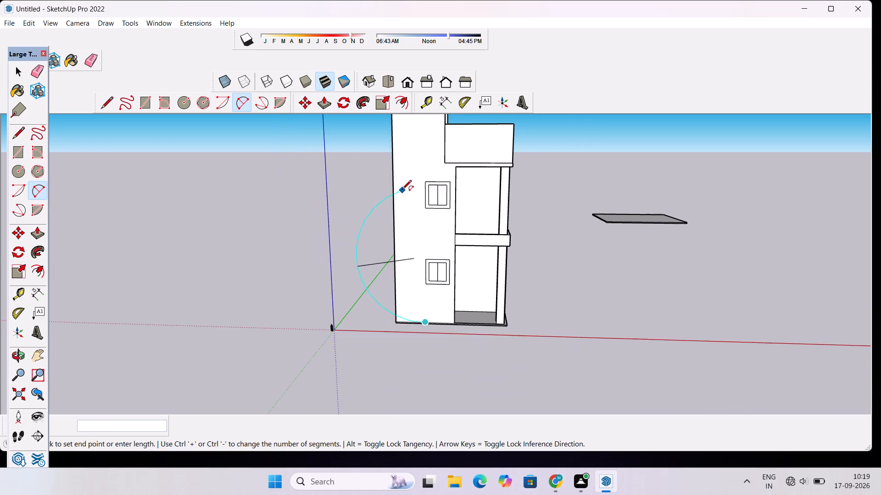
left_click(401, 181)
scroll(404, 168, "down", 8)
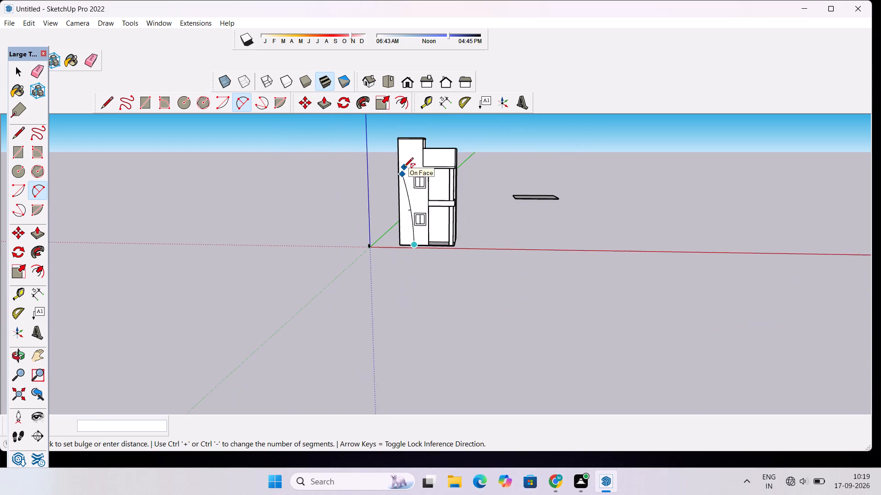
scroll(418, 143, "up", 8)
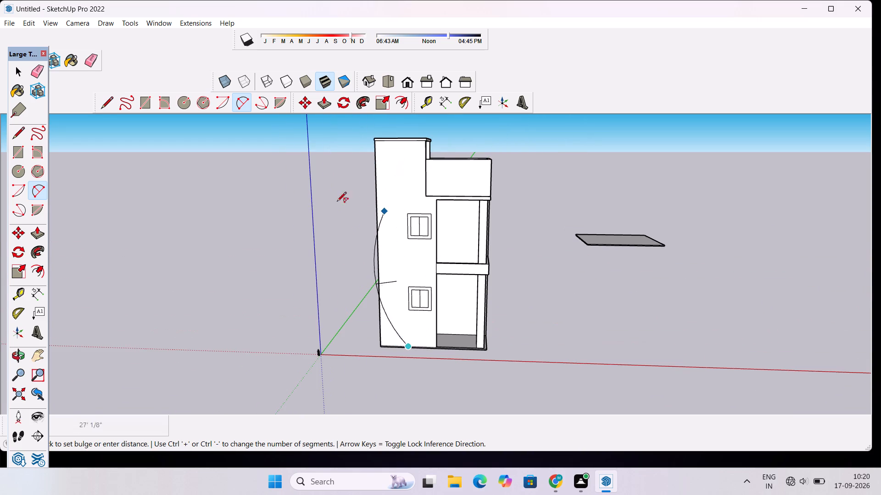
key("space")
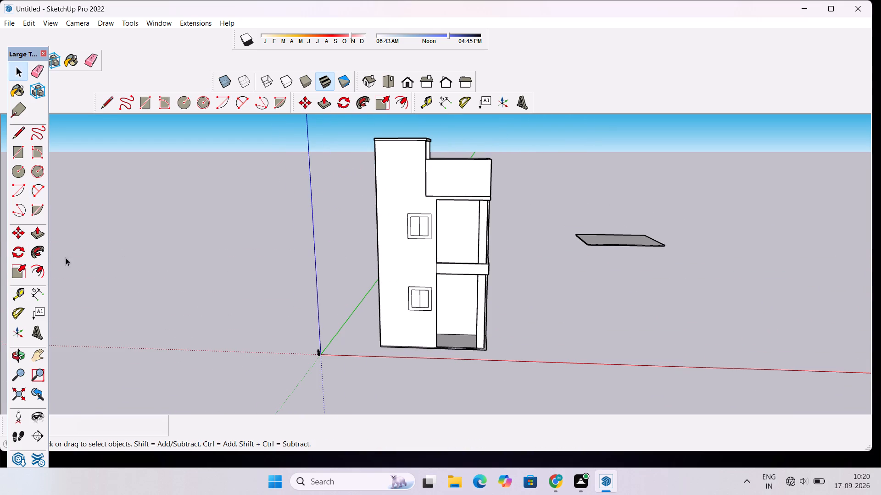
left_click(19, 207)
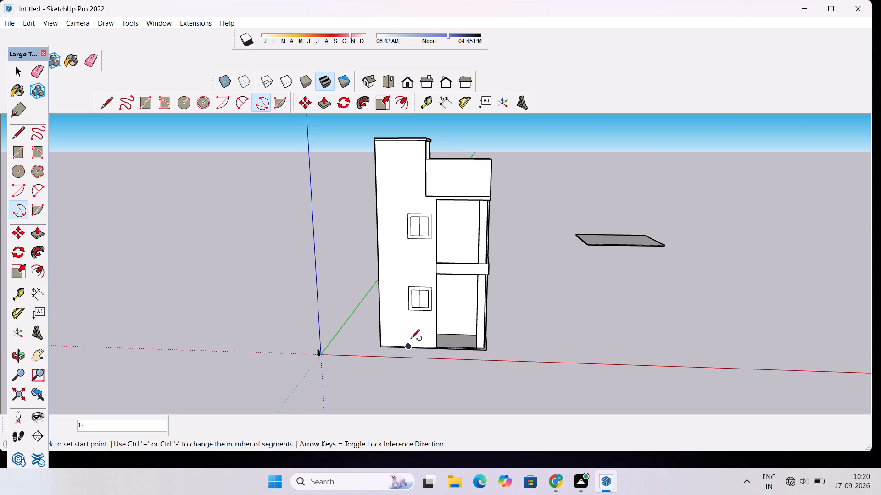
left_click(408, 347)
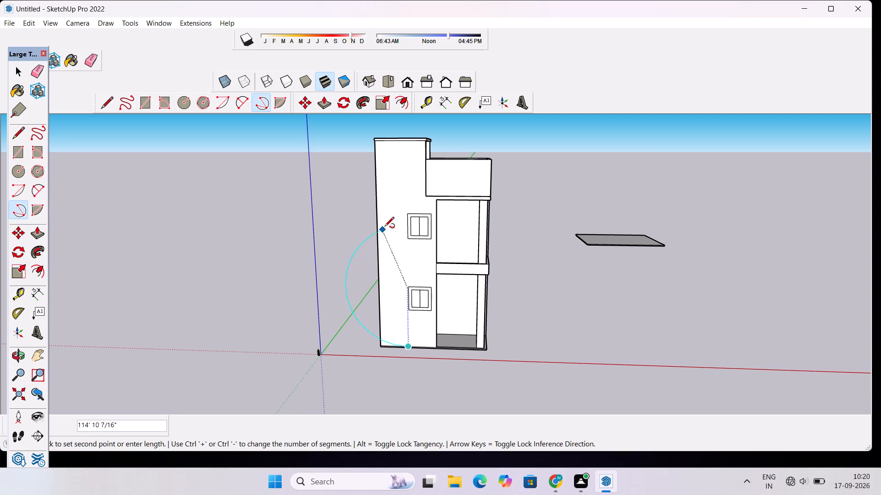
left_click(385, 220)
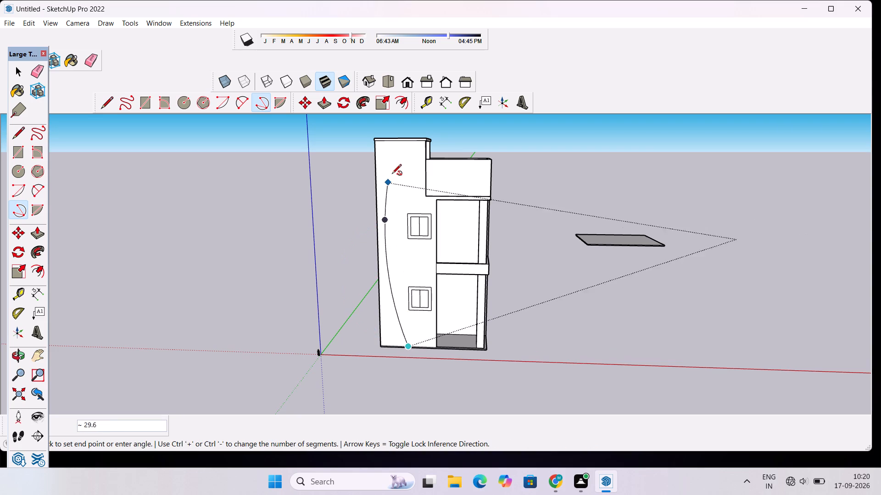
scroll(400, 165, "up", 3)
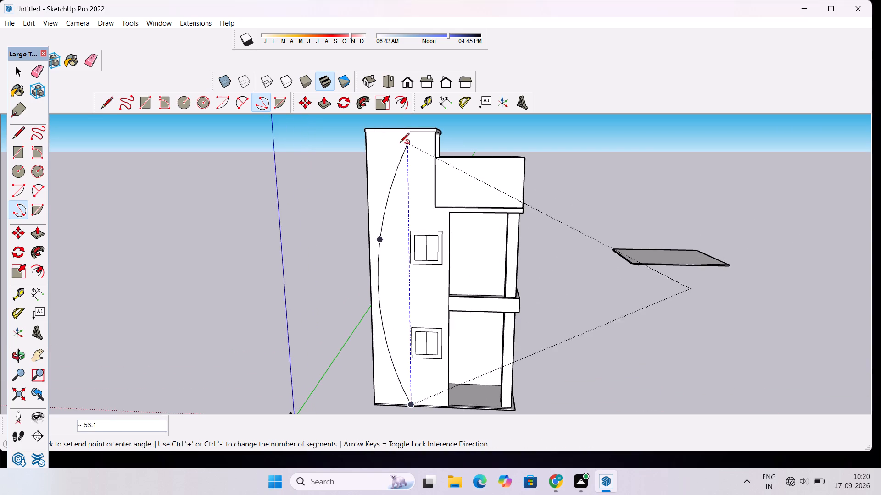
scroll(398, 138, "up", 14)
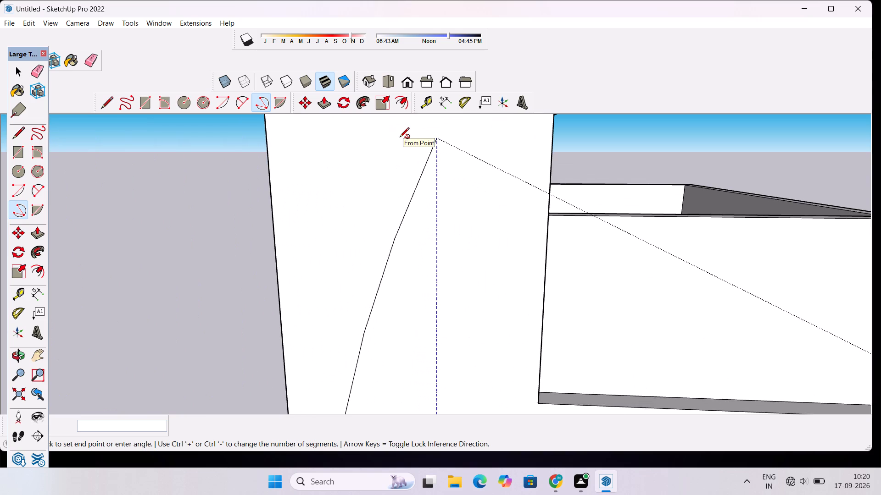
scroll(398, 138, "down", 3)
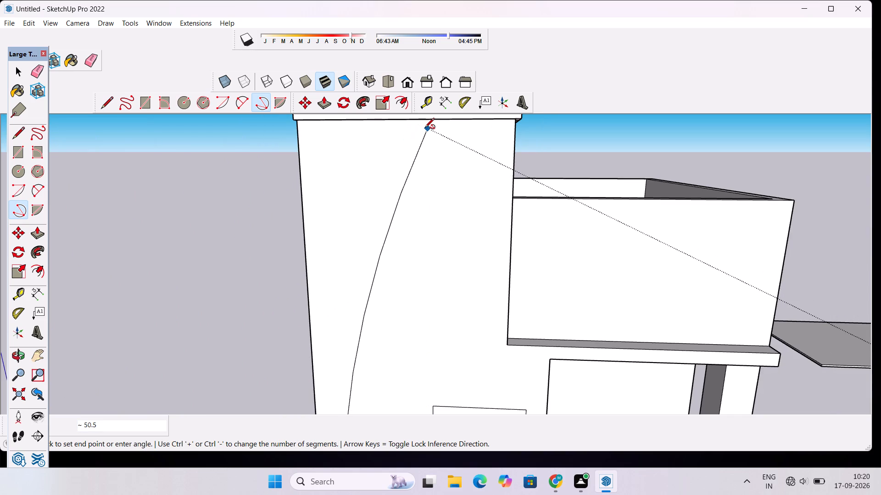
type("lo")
Draw a three-point arc of about 53.6° from the tall front wall's top edge to its bottom midpoint, bulging toward the outer edge away from the windows.
left_click_drag(418, 223, 418, 194)
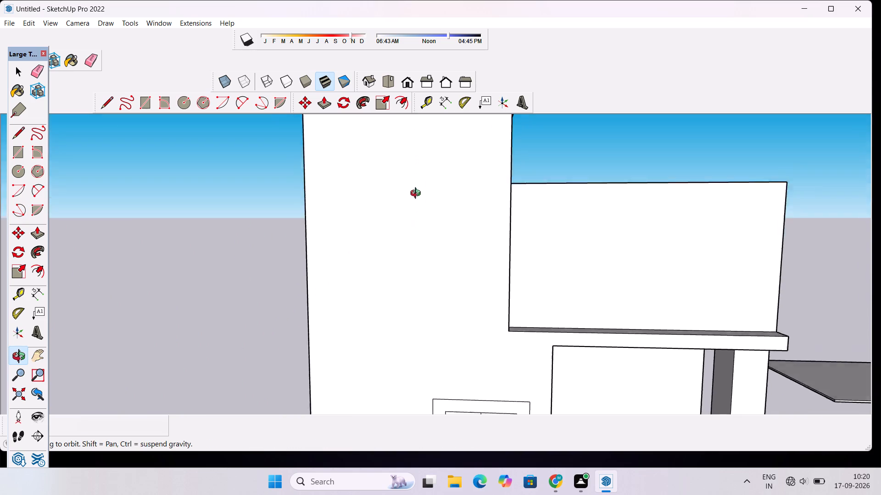
left_click_drag(418, 194, 419, 169)
scroll(419, 169, "down", 3)
left_click_drag(419, 169, 429, 234, "shift")
scroll(425, 216, "up", 4)
left_click_drag(421, 190, 422, 209, "shift")
scroll(422, 209, "up", 4, "shift")
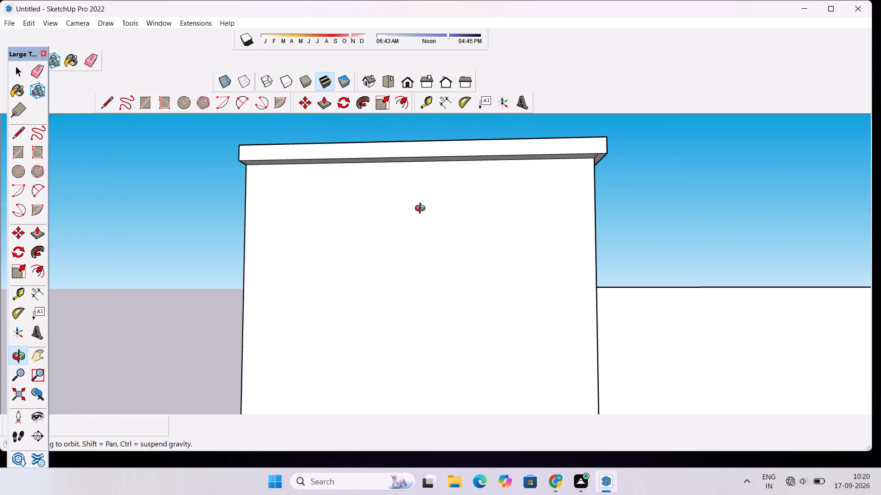
left_click(22, 210)
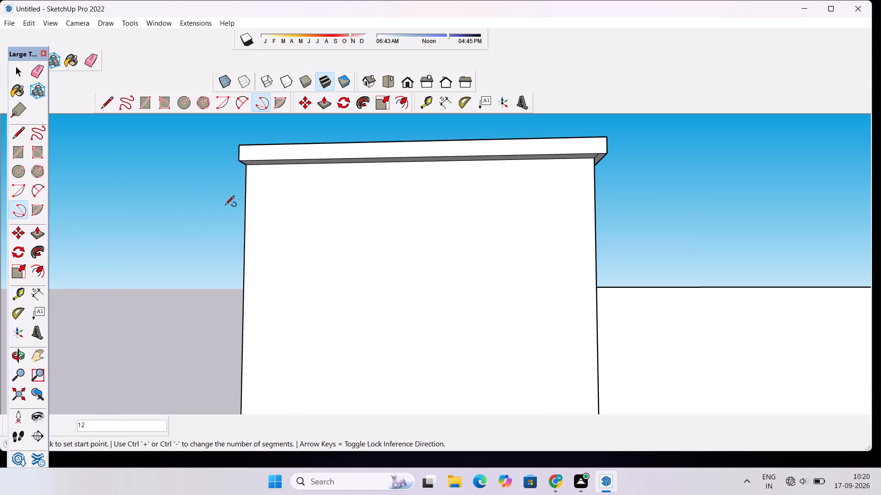
left_click(451, 162)
scroll(425, 189, "down", 15)
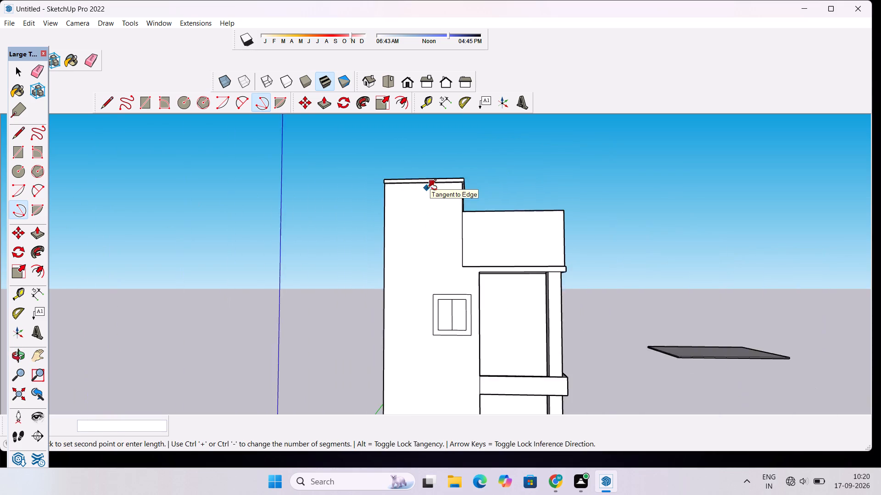
scroll(425, 189, "down", 5)
scroll(418, 234, "down", 10)
scroll(417, 258, "up", 11)
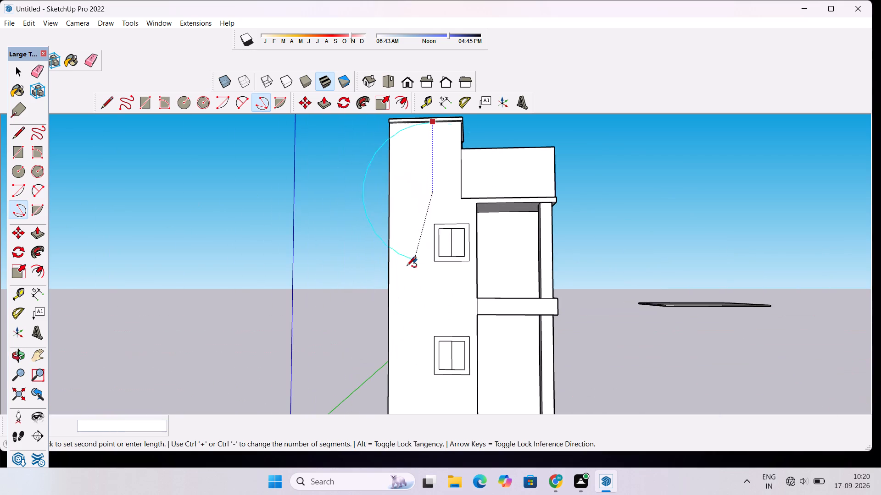
left_click(396, 286)
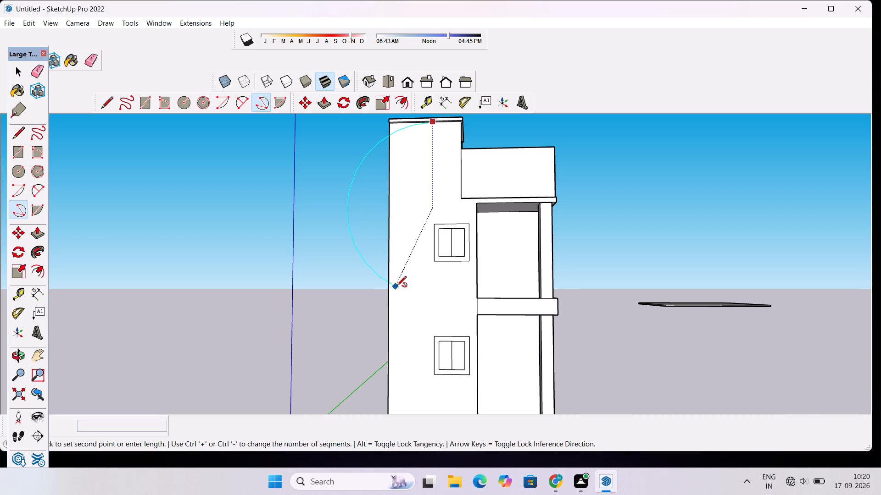
scroll(407, 333, "down", 9)
scroll(408, 359, "up", 3)
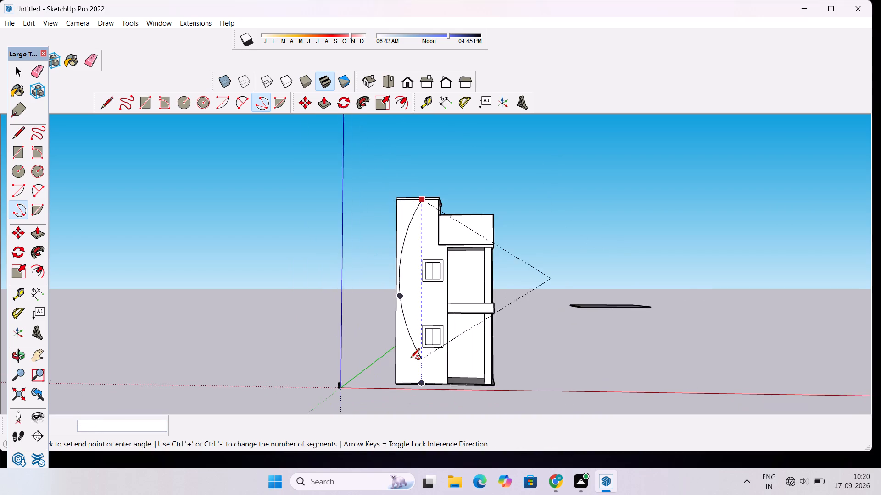
scroll(409, 359, "up", 2)
left_click(426, 387)
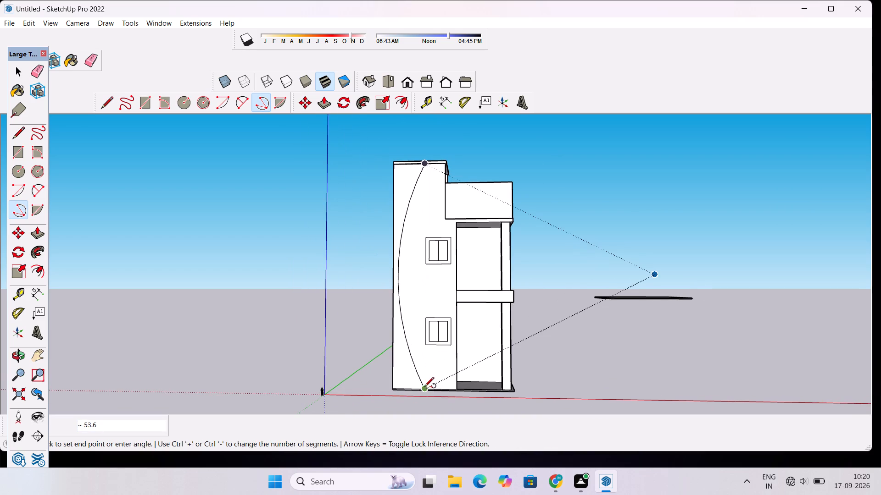
key("space")
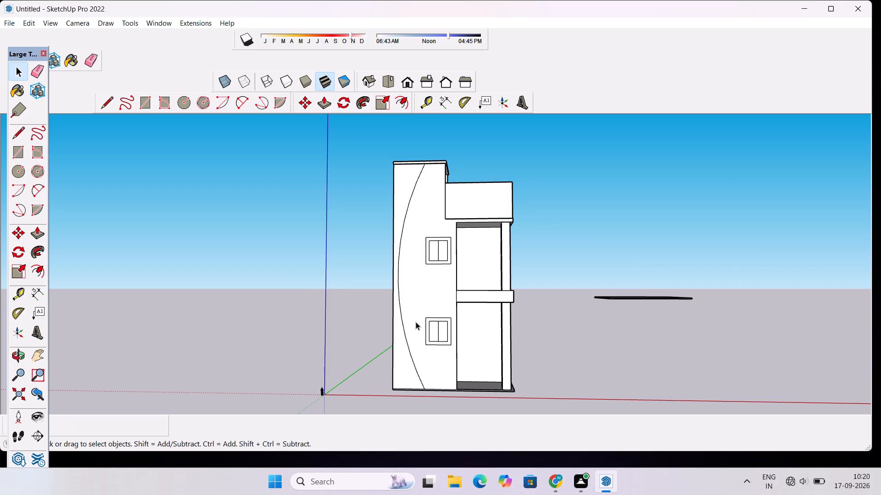
Examine the building from several angles, checking the front wall's arc, the windows, balconies and roof terrace.
scroll(415, 322, "up", 1)
scroll(418, 324, "down", 2)
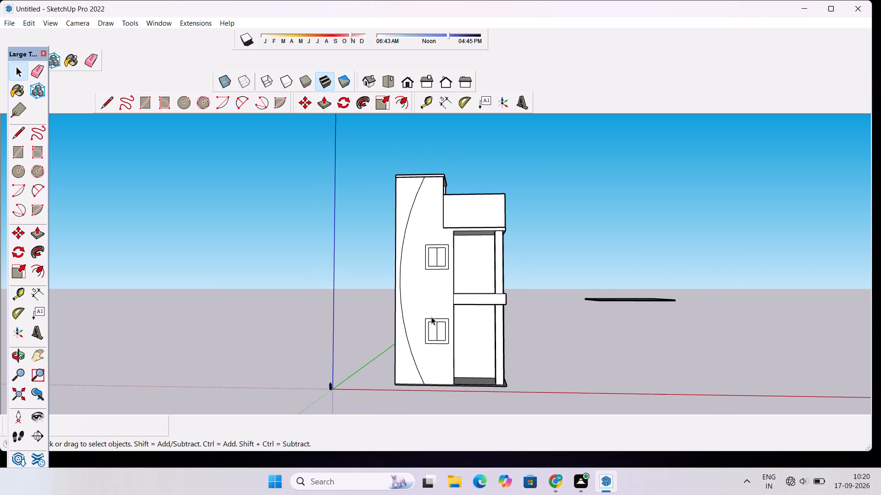
scroll(431, 317, "up", 1)
scroll(425, 317, "down", 3)
scroll(425, 317, "up", 2)
scroll(425, 317, "down", 2)
key("o")
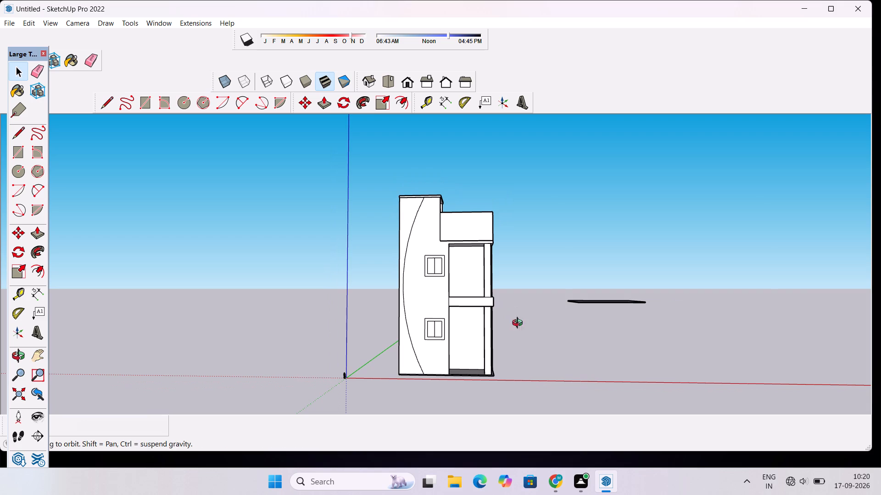
left_click_drag(530, 423, 467, 327)
left_click_drag(475, 348, 397, 328)
scroll(395, 303, "up", 4)
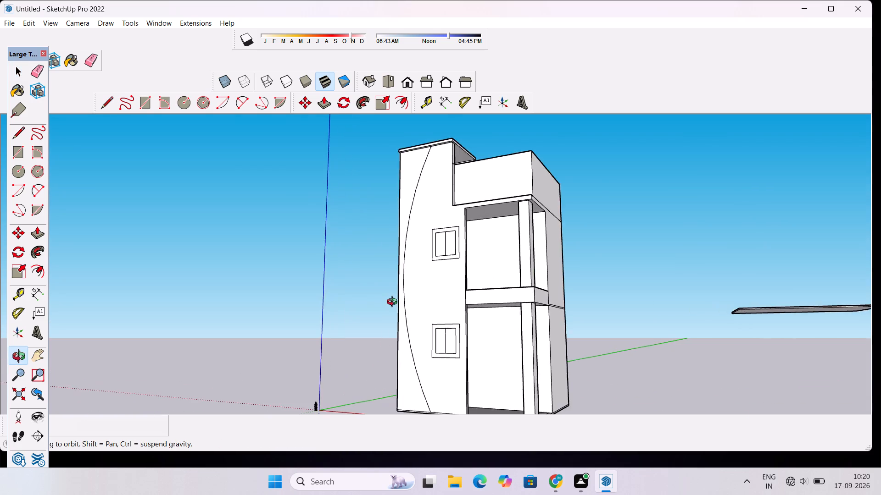
left_click_drag(395, 303, 555, 302)
left_click_drag(565, 309, 402, 374)
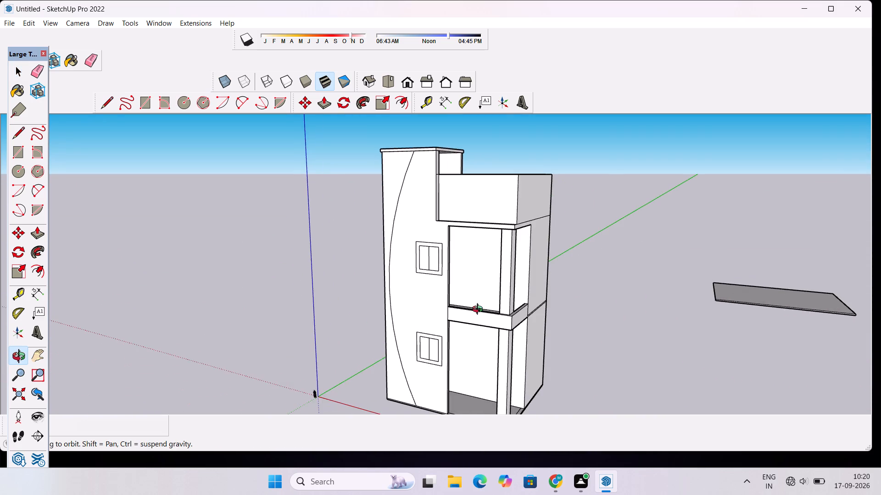
scroll(480, 310, "down", 5)
left_click_drag(581, 289, 460, 330)
scroll(409, 330, "up", 3)
left_click_drag(409, 330, 500, 330)
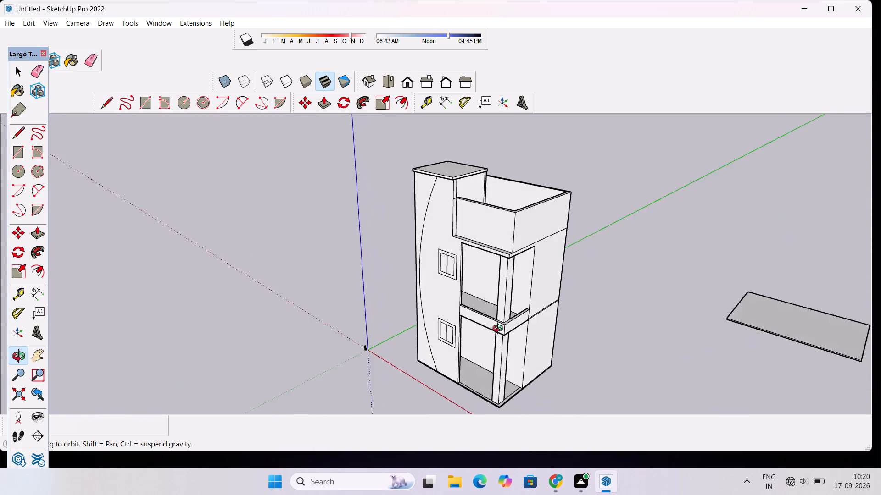
left_click_drag(500, 330, 511, 325)
left_click_drag(458, 330, 599, 290)
scroll(567, 298, "down", 5)
left_click_drag(562, 295, 639, 338, "shift")
scroll(639, 338, "down", 5)
left_click_drag(640, 346, 552, 280, "shift")
scroll(552, 290, "up", 5)
left_click_drag(559, 321, 493, 324)
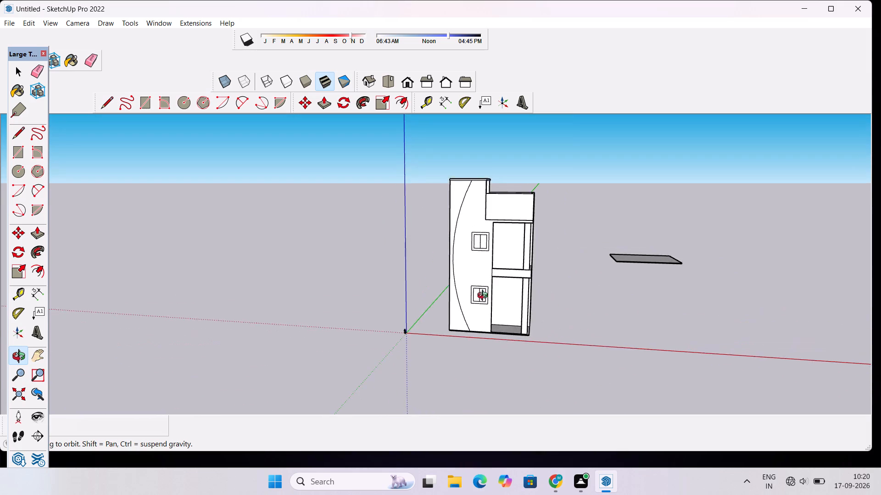
scroll(485, 297, "up", 5)
left_click_drag(487, 345, 526, 368)
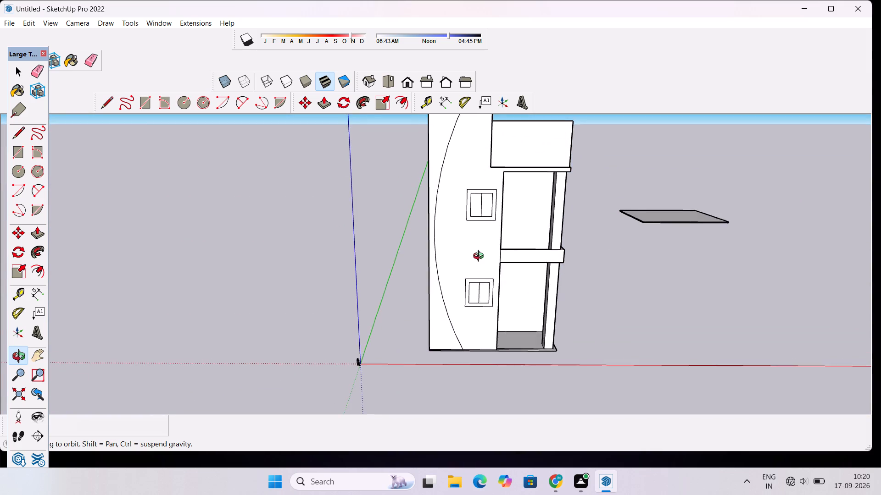
scroll(480, 253, "down", 4)
left_click_drag(504, 228, 516, 309, "shift")
scroll(502, 301, "up", 4)
left_click_drag(444, 307, 457, 204)
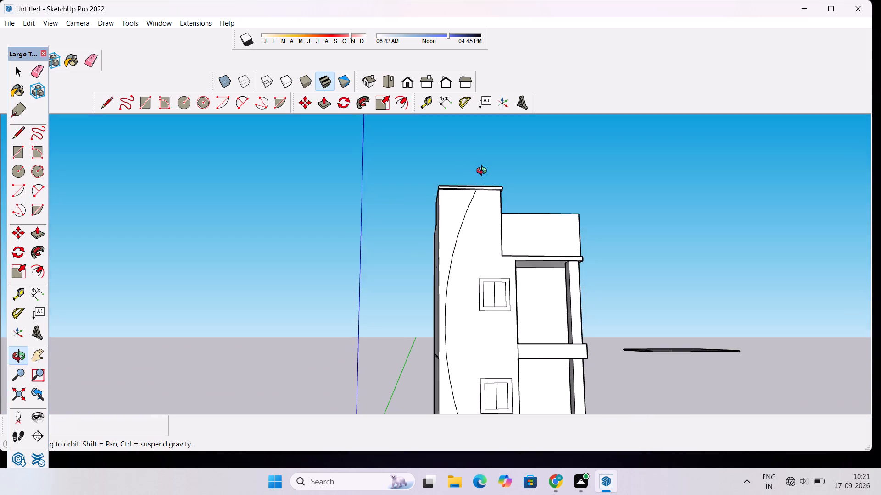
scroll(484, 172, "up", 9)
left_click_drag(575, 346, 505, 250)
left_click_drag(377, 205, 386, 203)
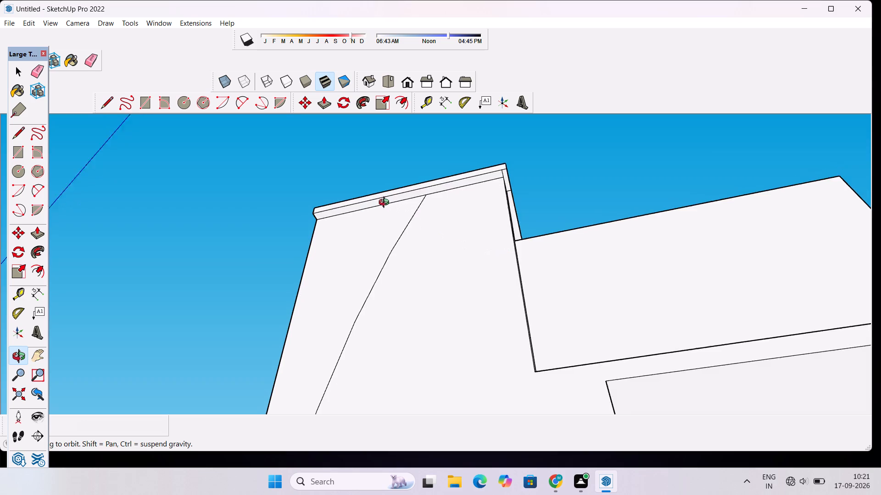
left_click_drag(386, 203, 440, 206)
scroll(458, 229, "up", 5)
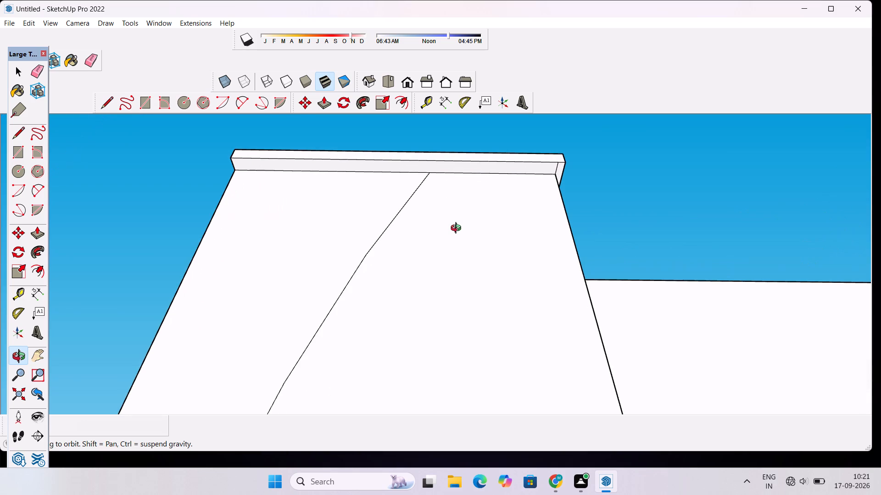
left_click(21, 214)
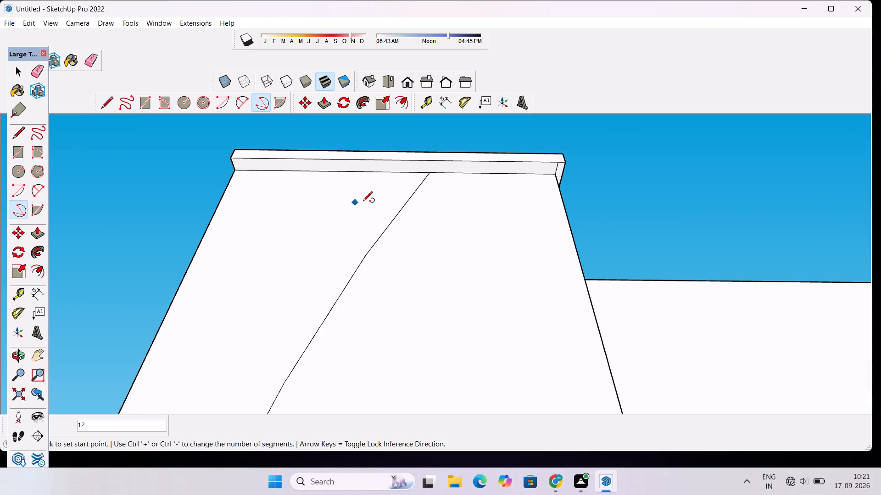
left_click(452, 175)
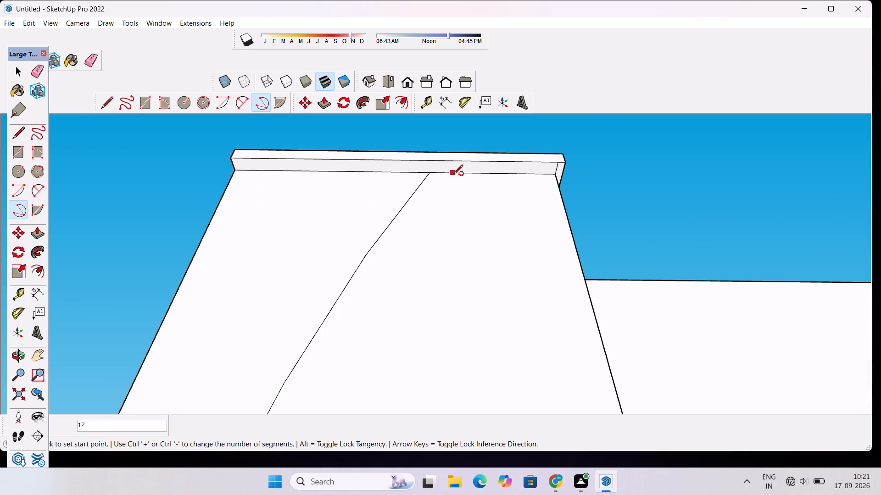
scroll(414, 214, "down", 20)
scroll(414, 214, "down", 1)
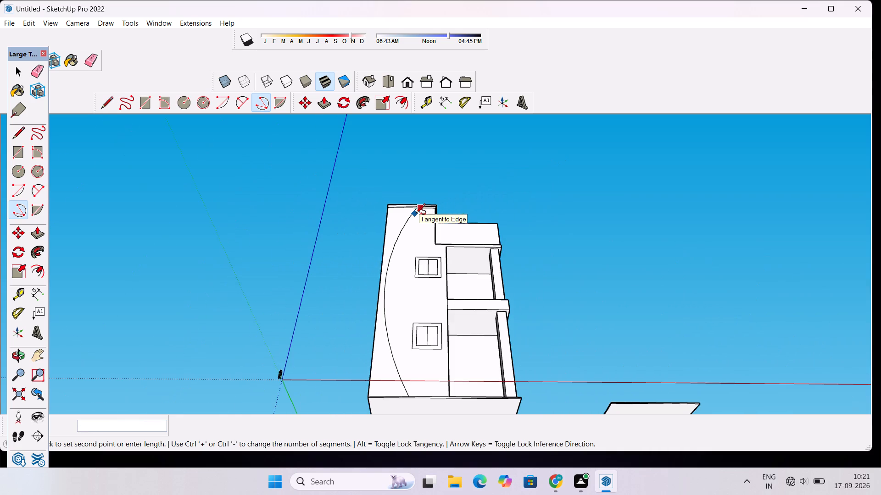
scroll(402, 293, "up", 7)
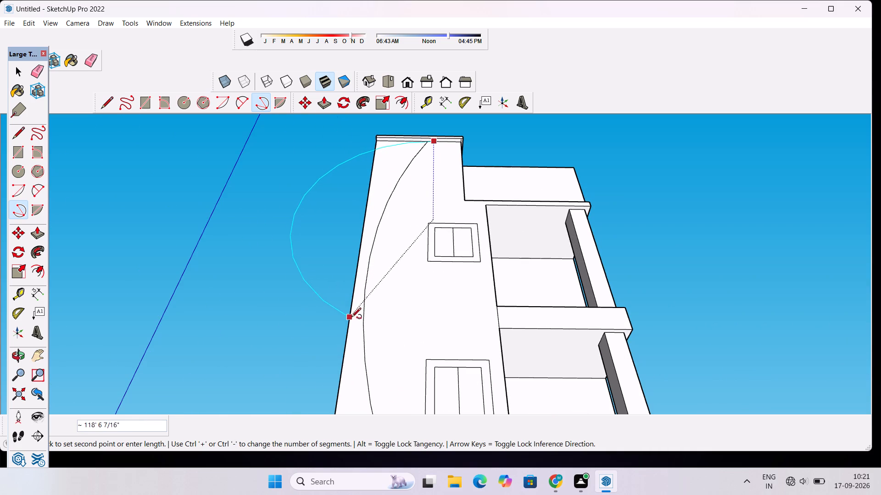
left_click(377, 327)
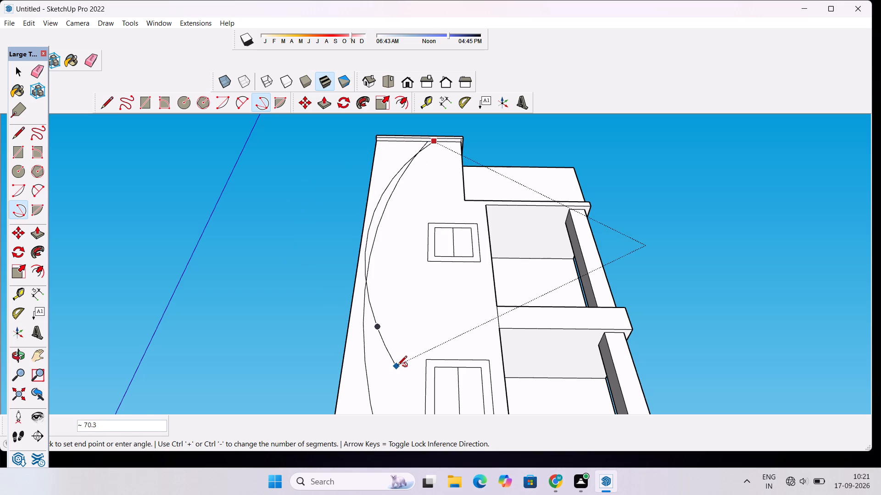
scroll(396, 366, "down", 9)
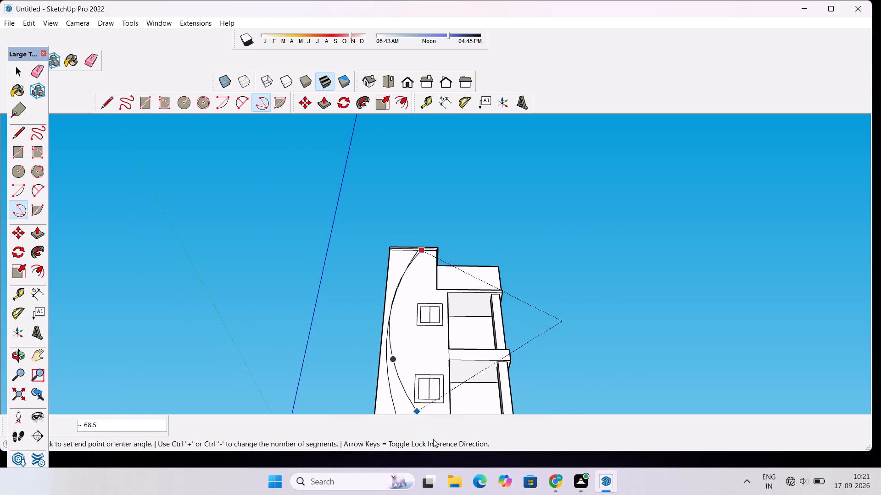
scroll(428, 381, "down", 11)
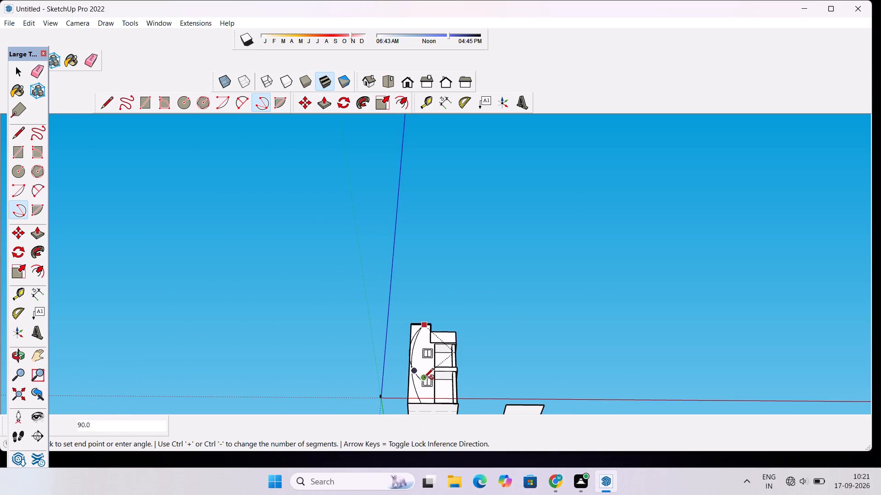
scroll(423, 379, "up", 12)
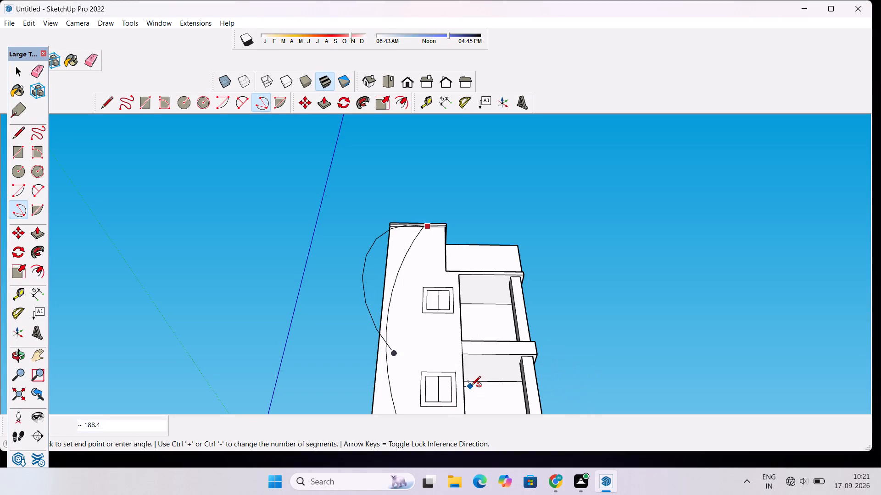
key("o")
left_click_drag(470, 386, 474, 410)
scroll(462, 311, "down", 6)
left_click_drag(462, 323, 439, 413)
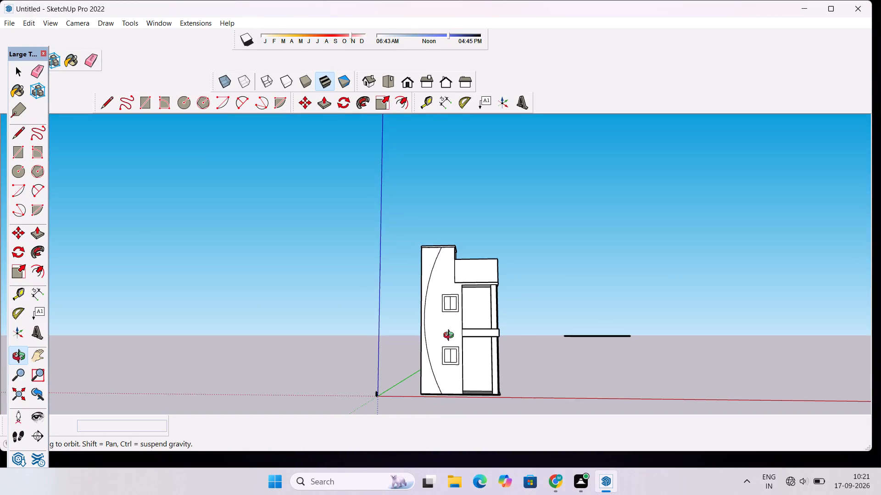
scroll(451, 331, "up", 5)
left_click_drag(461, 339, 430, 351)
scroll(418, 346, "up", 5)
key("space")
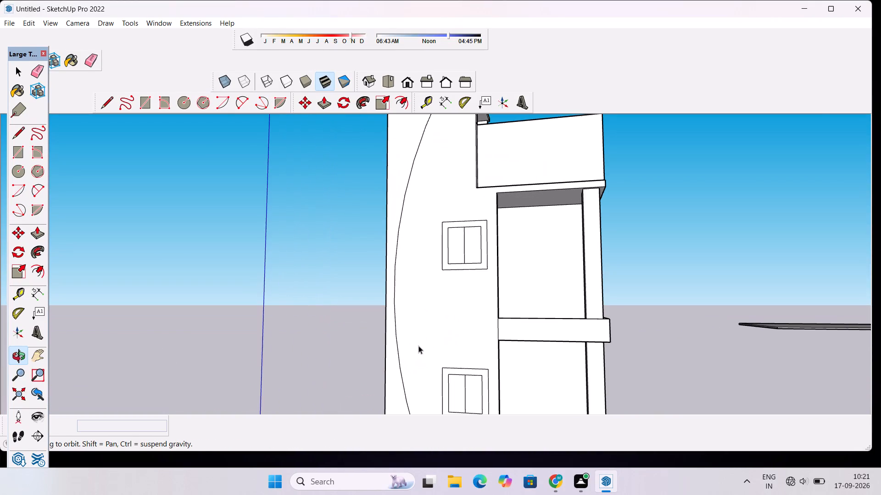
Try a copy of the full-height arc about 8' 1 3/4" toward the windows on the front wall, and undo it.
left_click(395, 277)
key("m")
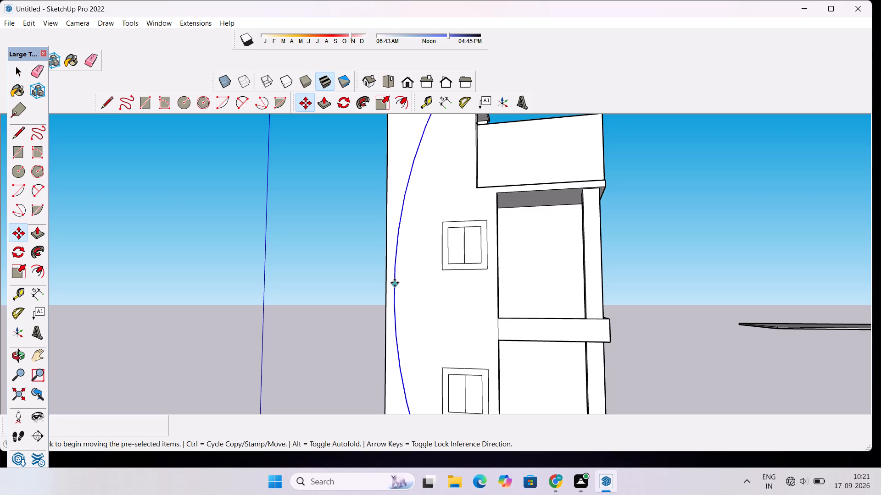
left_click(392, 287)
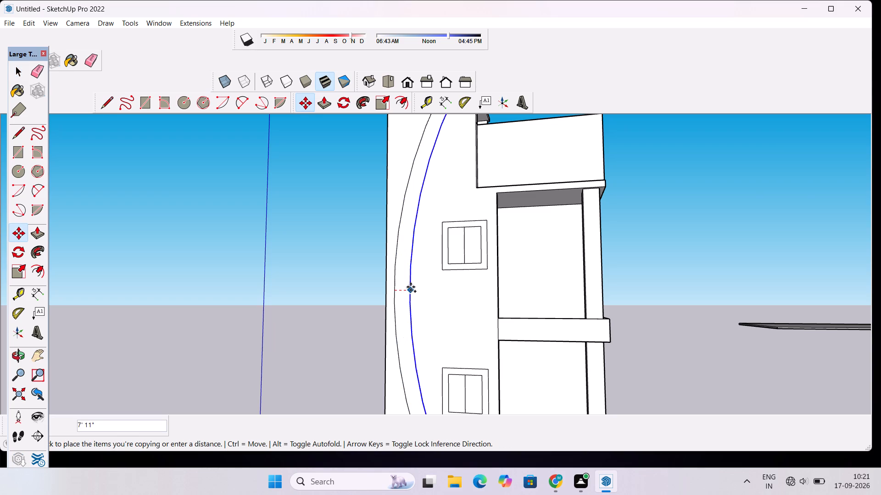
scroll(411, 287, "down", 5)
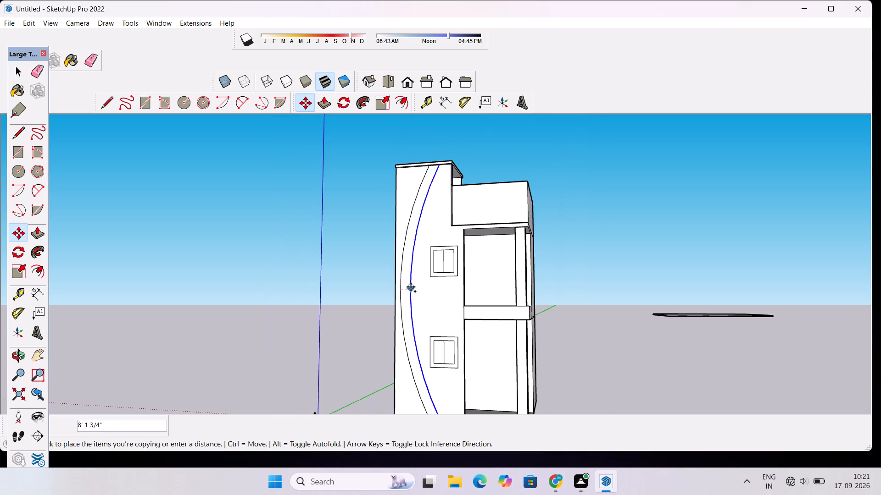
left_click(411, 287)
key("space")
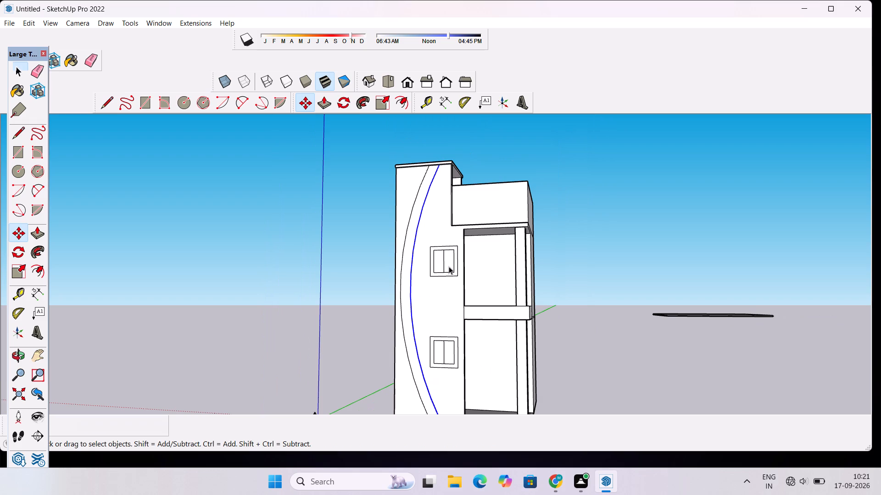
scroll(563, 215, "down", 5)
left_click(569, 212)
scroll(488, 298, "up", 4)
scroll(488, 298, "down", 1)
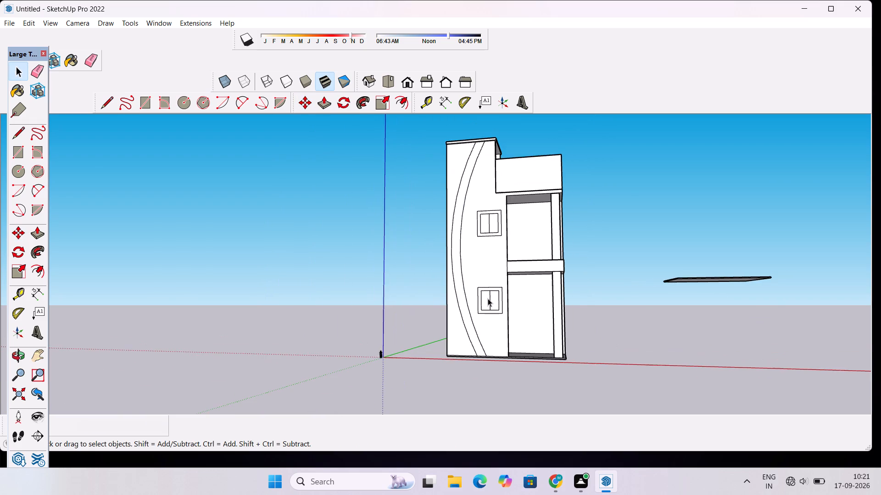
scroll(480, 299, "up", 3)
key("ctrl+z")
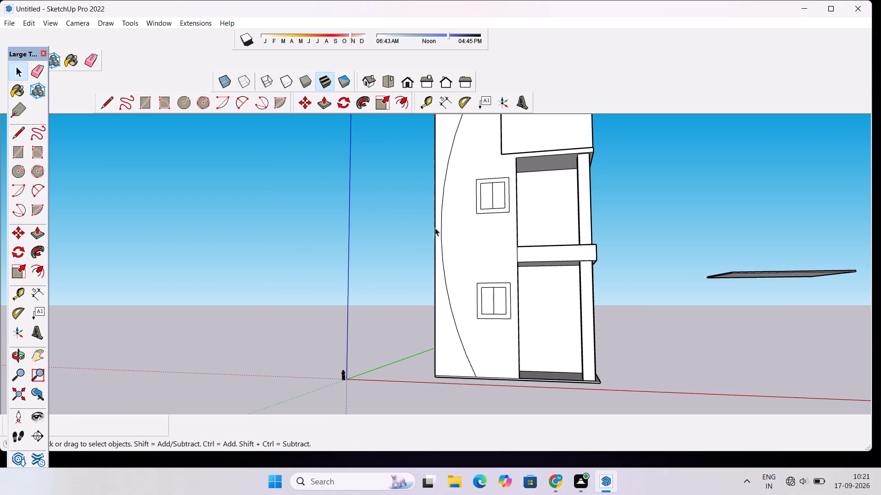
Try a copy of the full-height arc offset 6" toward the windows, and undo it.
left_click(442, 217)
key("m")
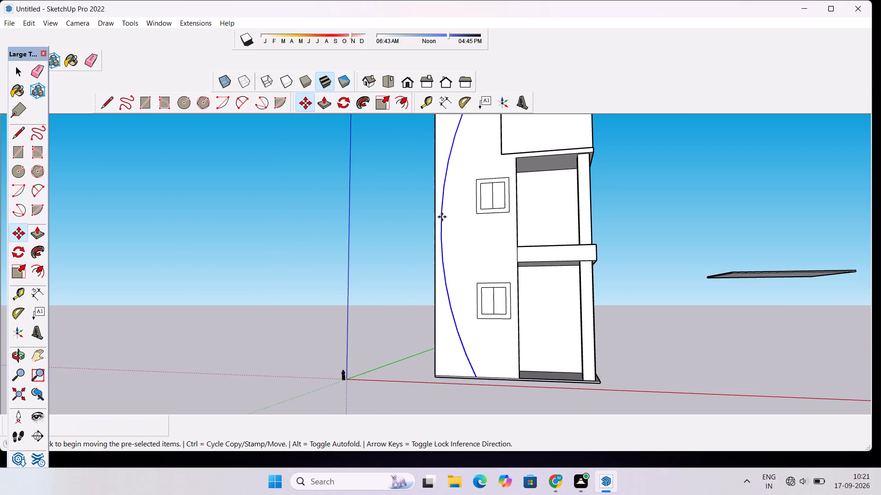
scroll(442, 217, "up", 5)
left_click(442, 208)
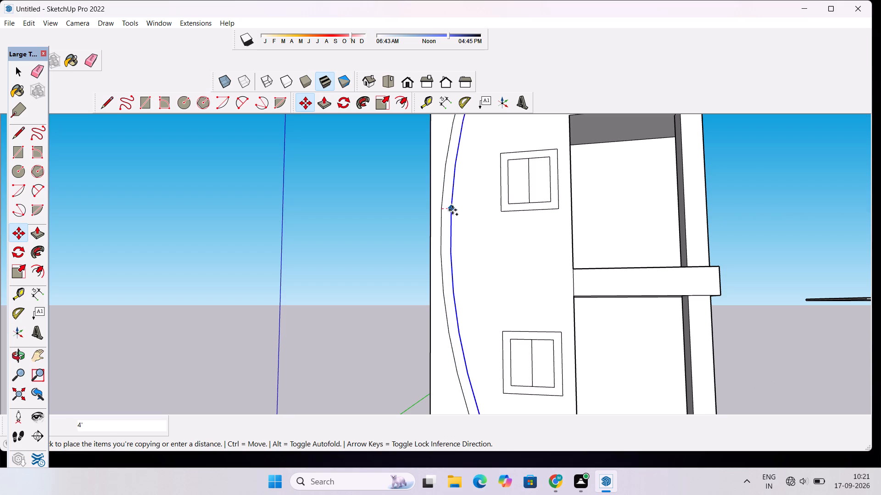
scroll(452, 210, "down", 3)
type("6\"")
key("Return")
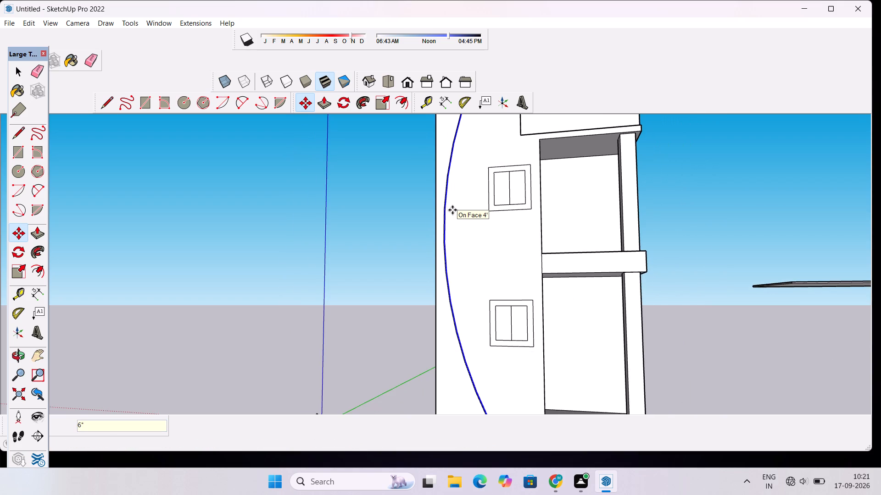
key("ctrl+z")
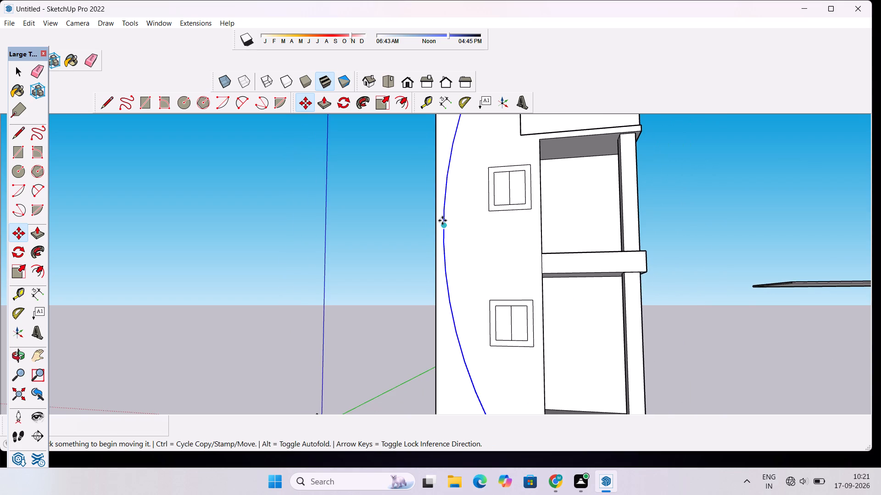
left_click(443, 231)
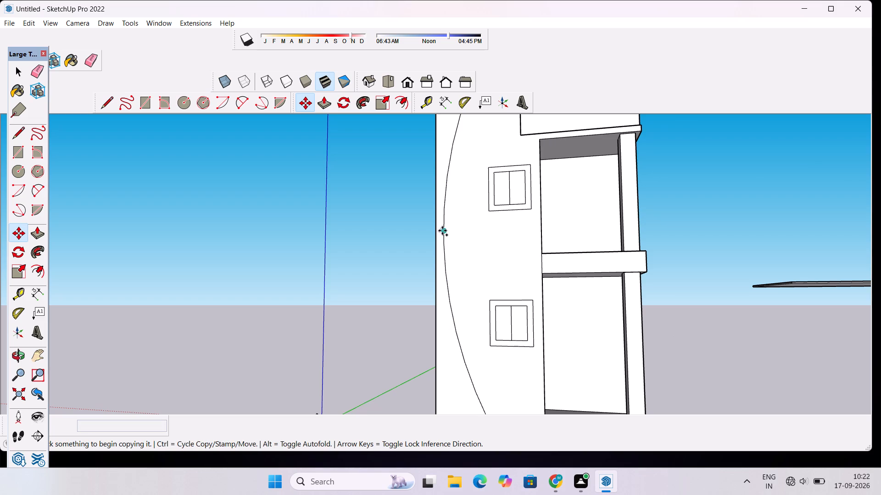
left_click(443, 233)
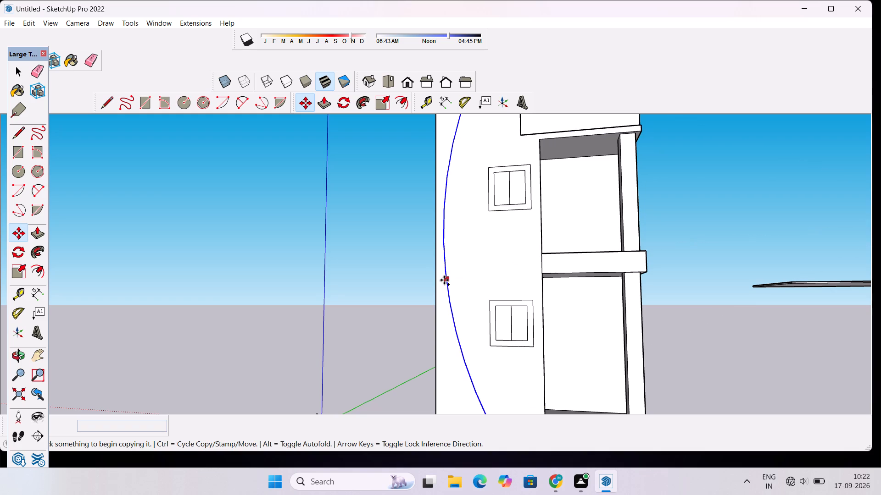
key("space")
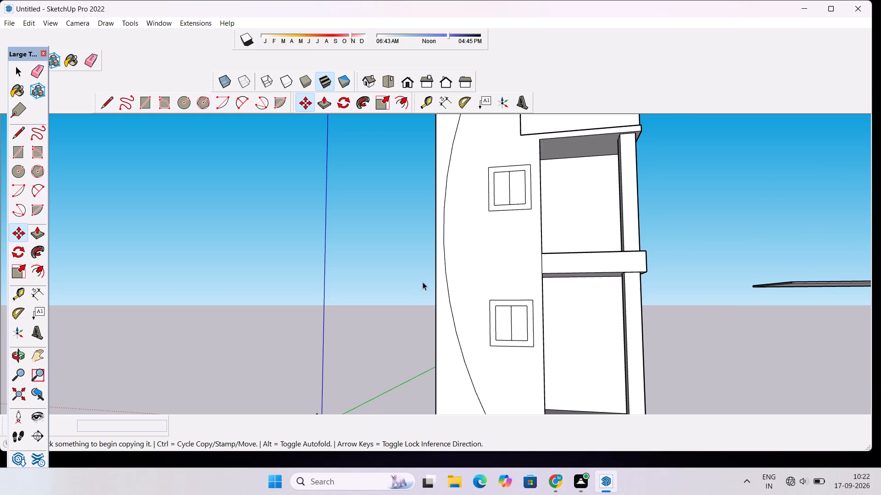
Copy the full-height arc on the tall front wall 5' horizontally toward the windows.
scroll(424, 252, "up", 3)
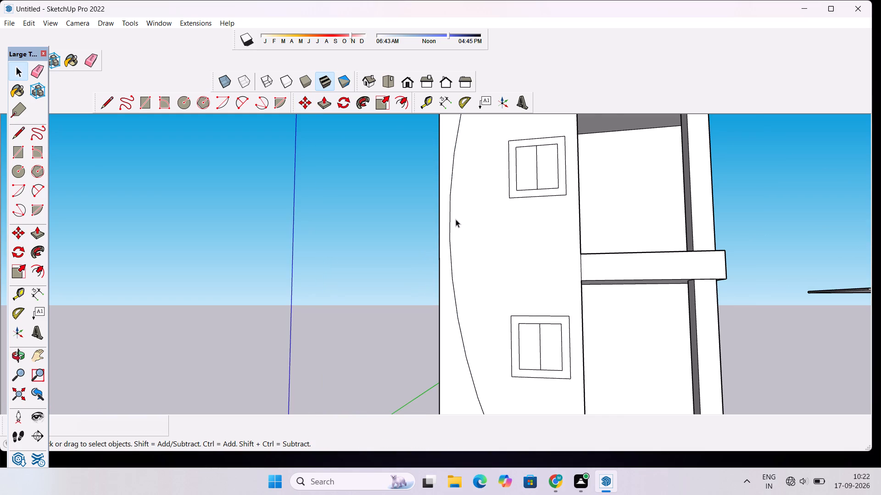
left_click(454, 211)
scroll(454, 211, "down", 4)
key("m")
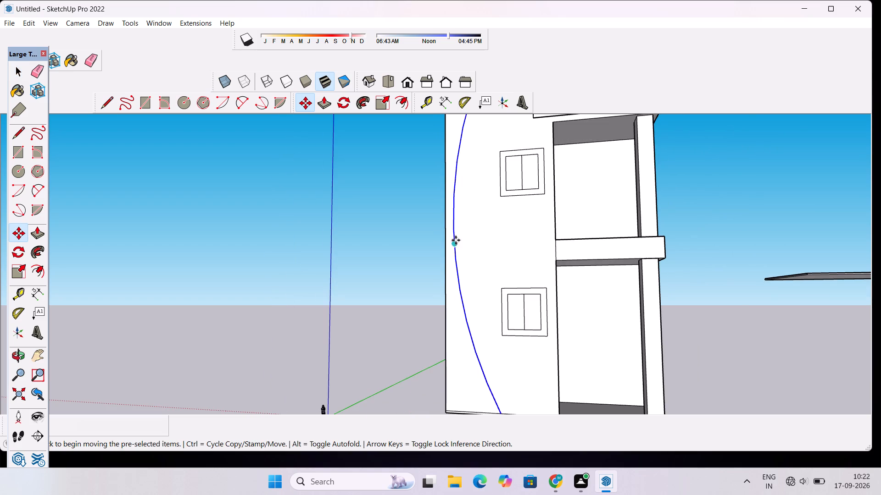
left_click(455, 242)
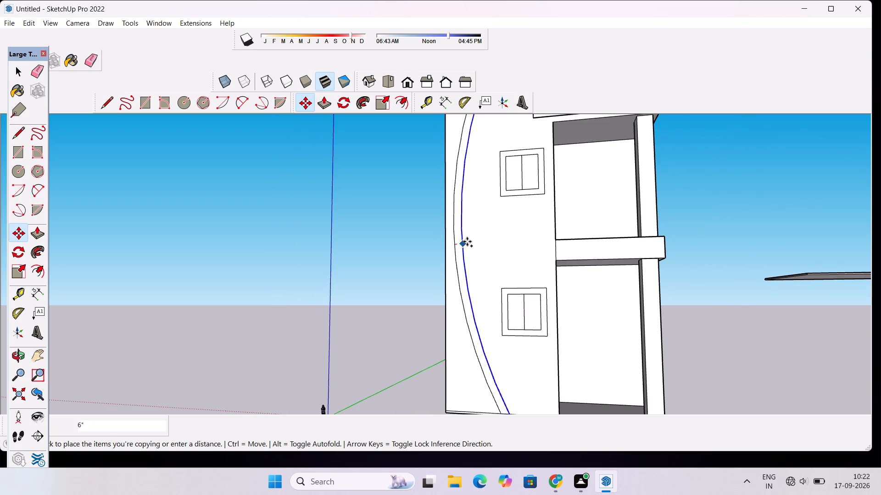
scroll(471, 243, "down", 4)
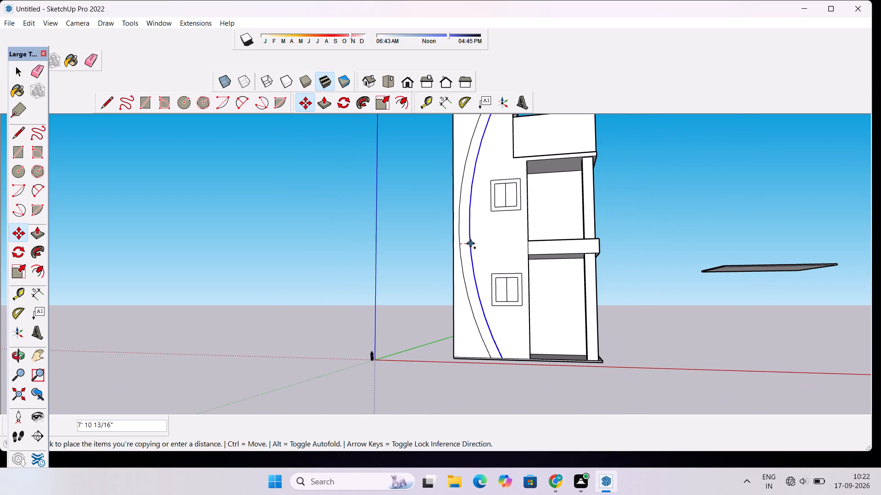
key("4")
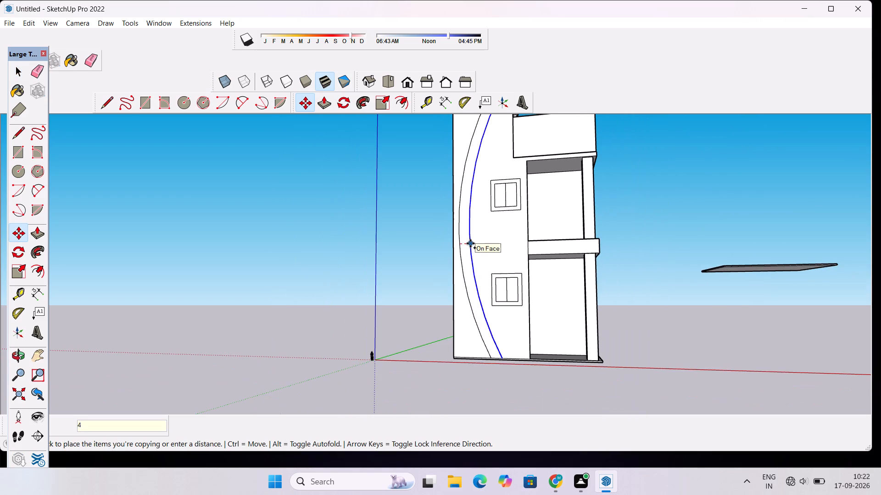
key("BackSpace")
type("5'")
key("Return")
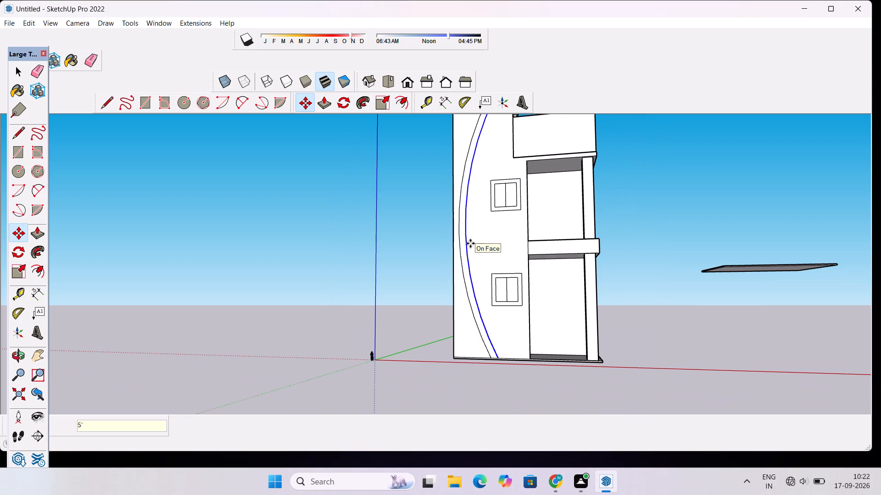
key("space")
left_click(619, 245)
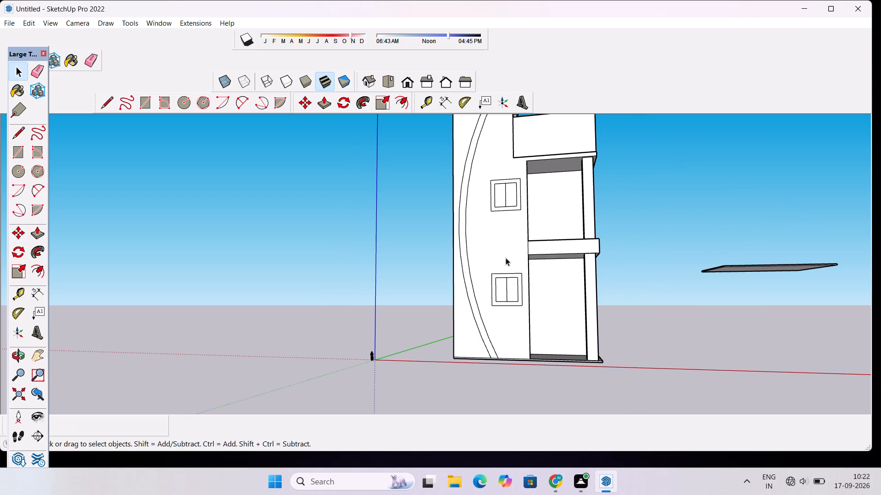
Examine the front wall's two parallel arcs from several angles, from the base up to the roof slab.
scroll(491, 264, "down", 5)
scroll(486, 228, "up", 2)
key("o")
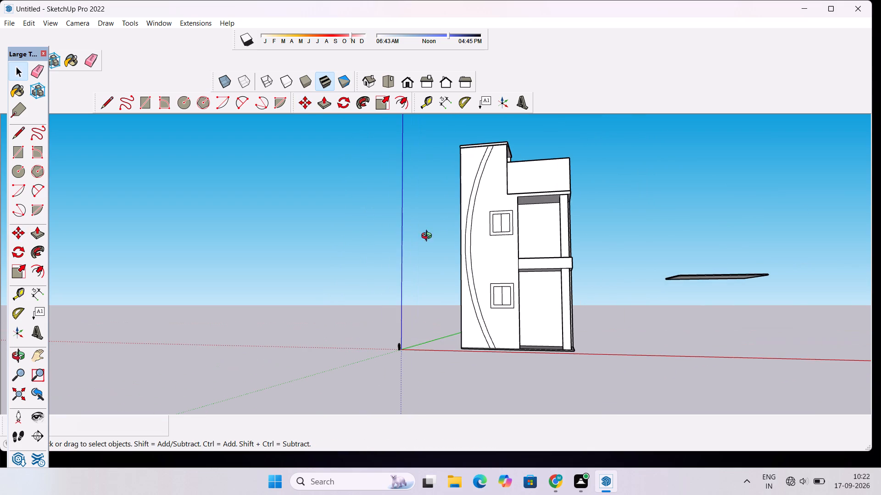
left_click_drag(452, 225, 491, 329)
scroll(488, 280, "up", 3)
left_click_drag(486, 258, 480, 260, "shift")
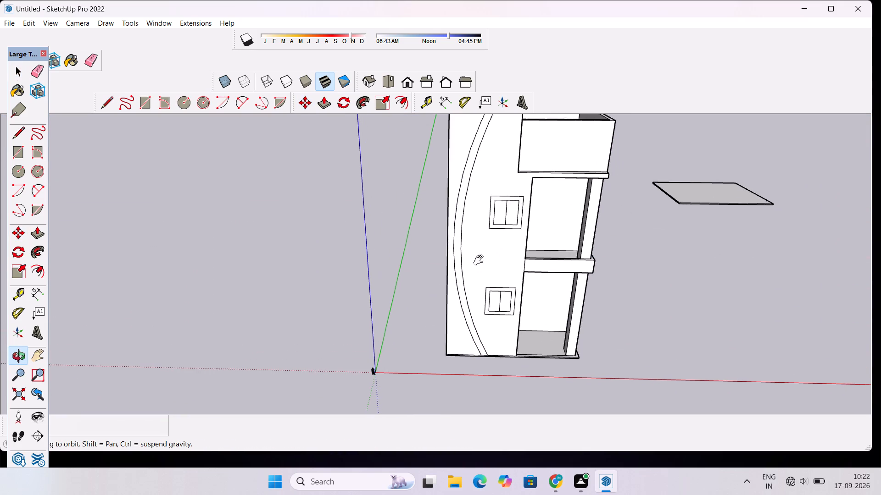
left_click_drag(480, 260, 442, 287, "shift")
scroll(442, 289, "down", 4)
left_click_drag(442, 285, 444, 304, "shift")
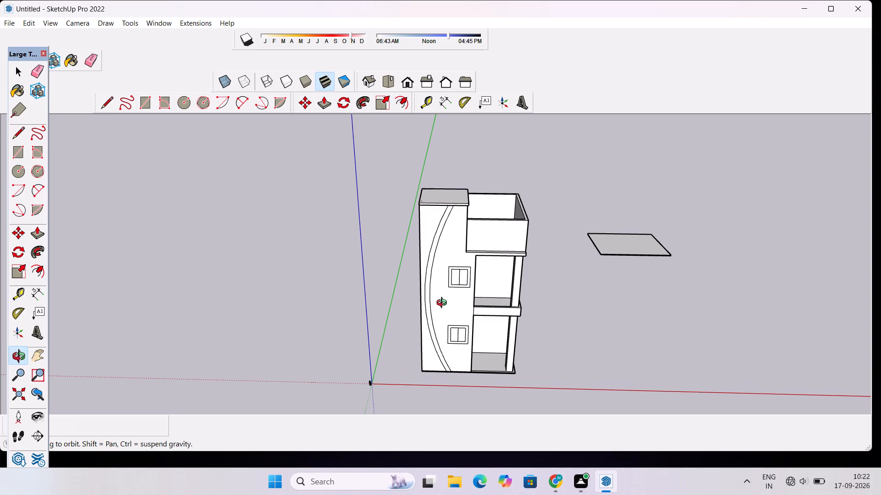
scroll(443, 303, "up", 3)
left_click_drag(447, 324, 449, 265)
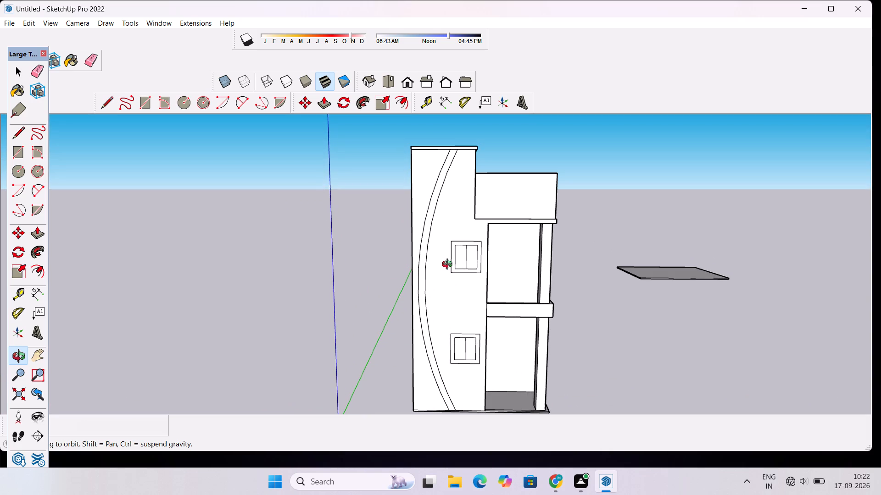
scroll(443, 280, "up", 5)
scroll(443, 280, "down", 4)
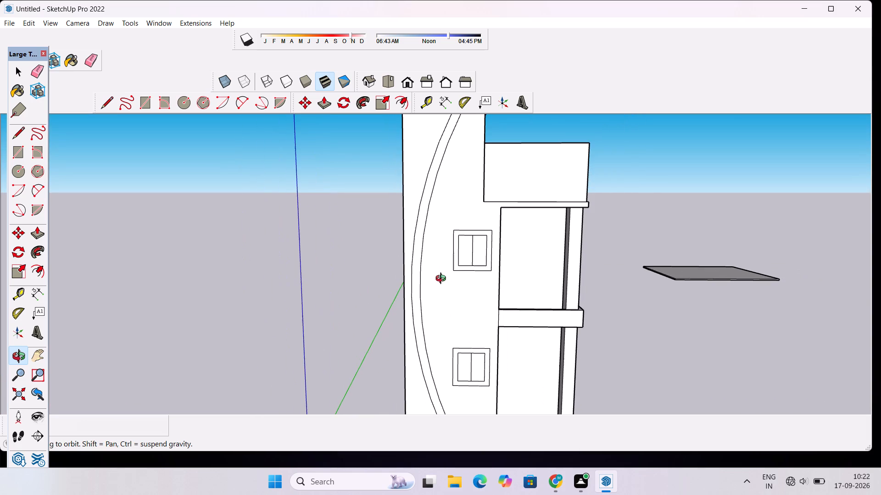
left_click_drag(429, 315, 458, 223)
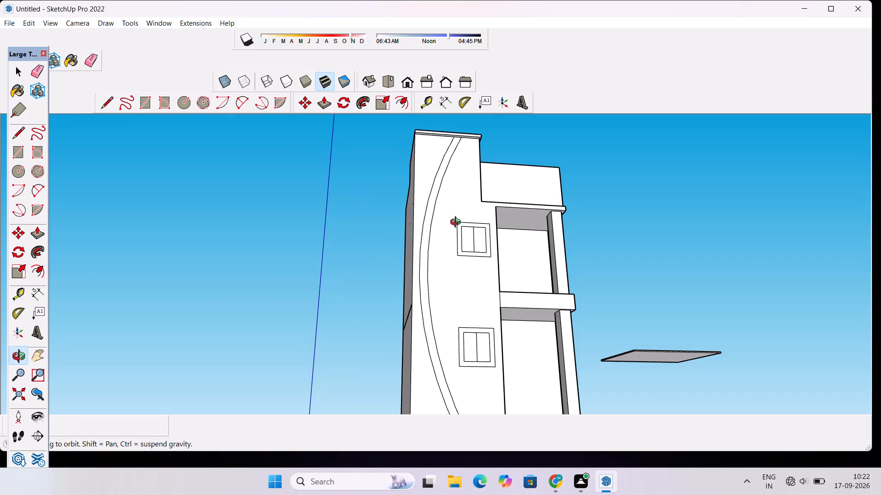
scroll(452, 220, "up", 3)
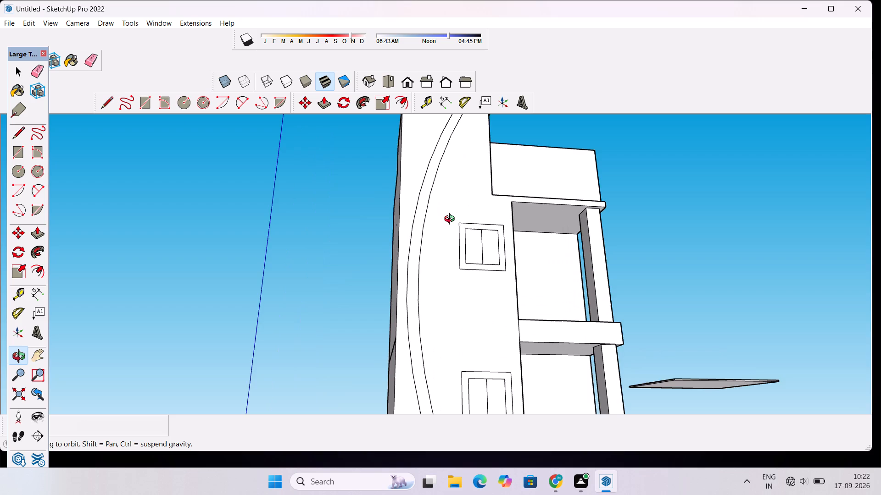
left_click_drag(463, 226, 418, 280)
scroll(416, 276, "down", 5)
left_click_drag(424, 245, 426, 255, "shift")
scroll(426, 235, "down", 6, "shift")
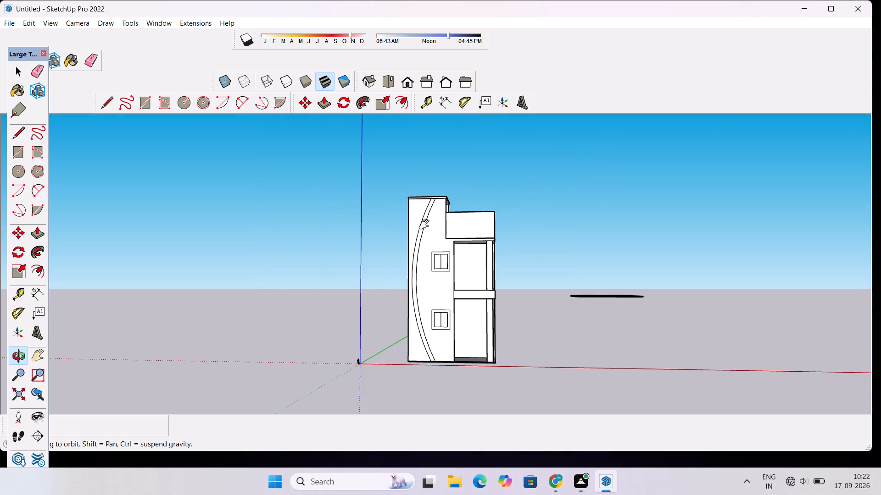
left_click_drag(433, 273, 435, 294, "shift")
Push/Pull the front edge face of the tall tower's roof slab outward by 3".
scroll(432, 232, "up", 16, "shift")
key("space")
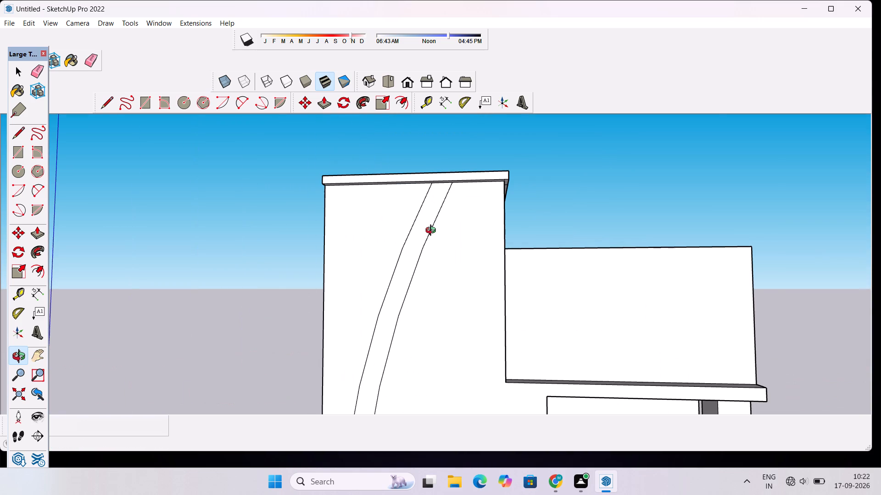
left_click_drag(435, 230, 437, 307, "shift")
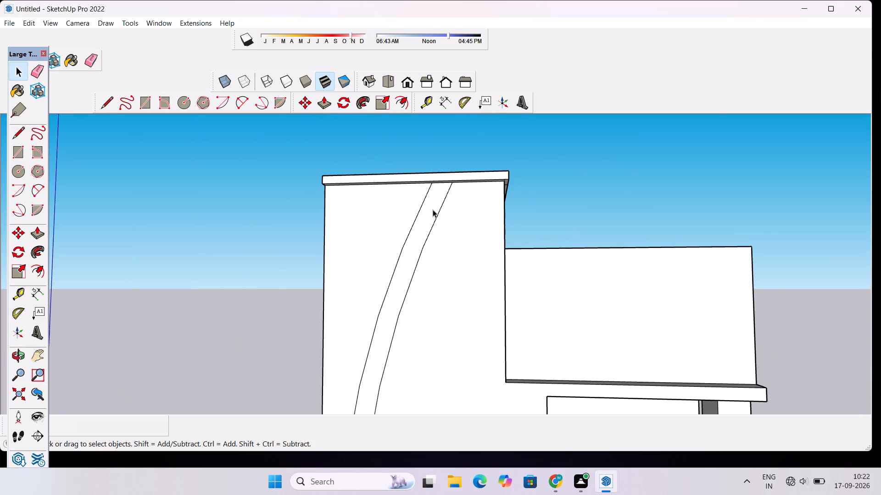
scroll(433, 209, "up", 4)
left_click(472, 157)
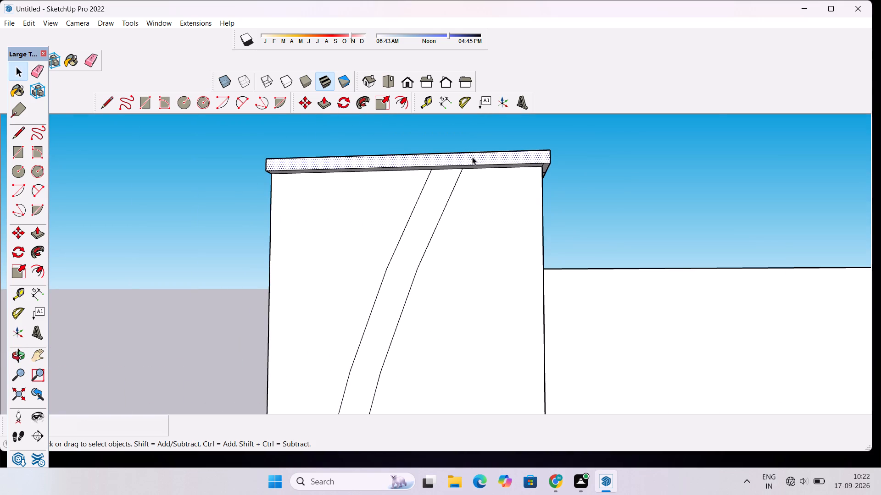
key("p")
left_click(472, 157)
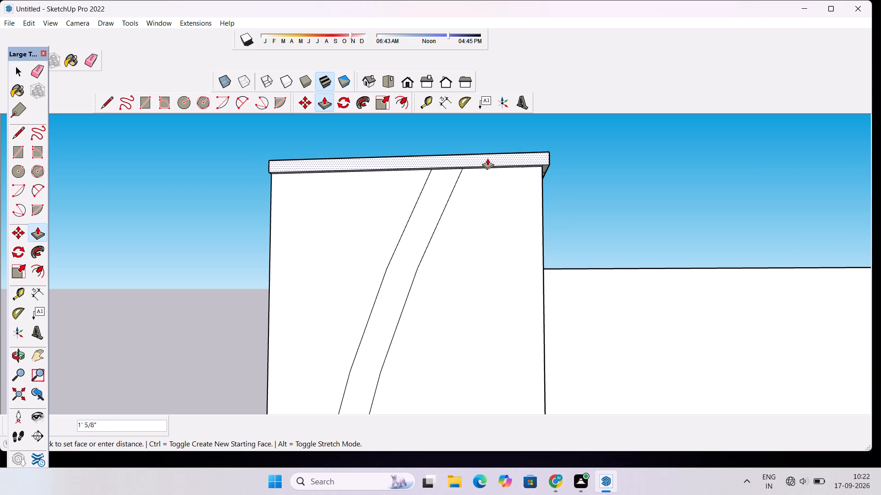
type("3\"")
key("Return")
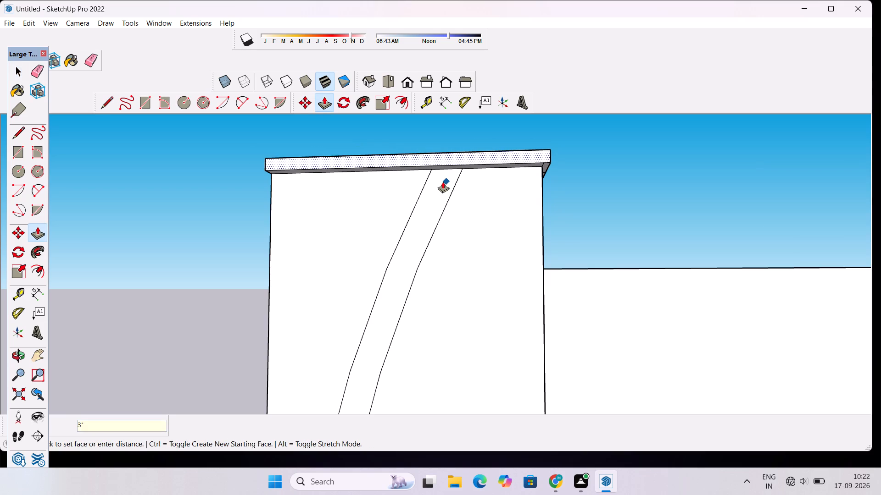
Push/Pull the curved band between the two arcs outward 2' 3", flush with the roof slab's front face.
key("space")
left_click(440, 190)
key("p")
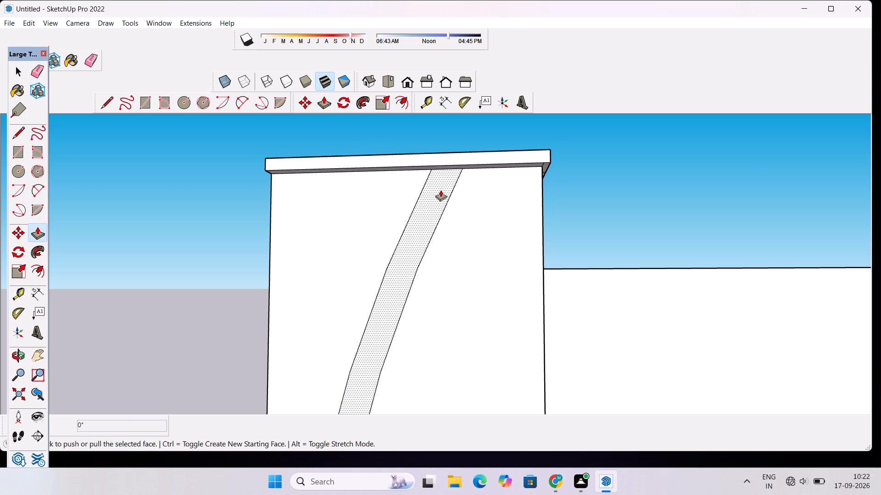
left_click(440, 190)
left_click(492, 159)
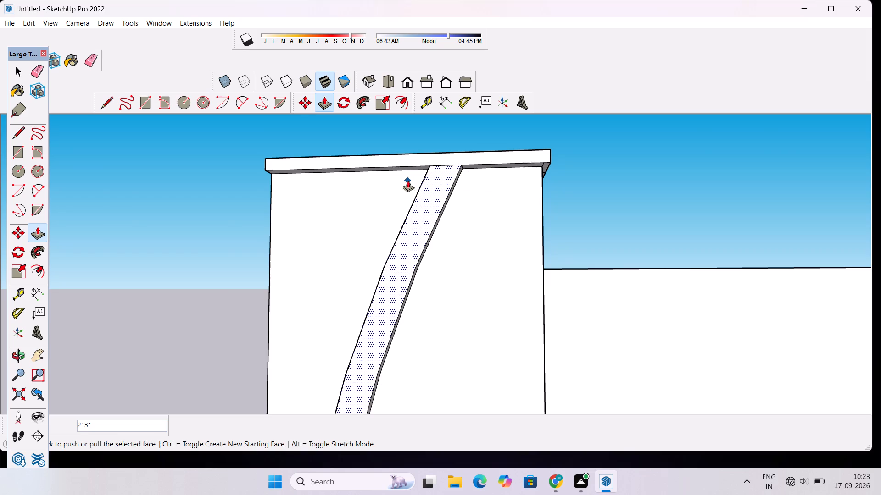
Erase the short leftover edge on the tower wall's side face beside the top of the terrace parapet.
scroll(408, 181, "down", 14)
key("o")
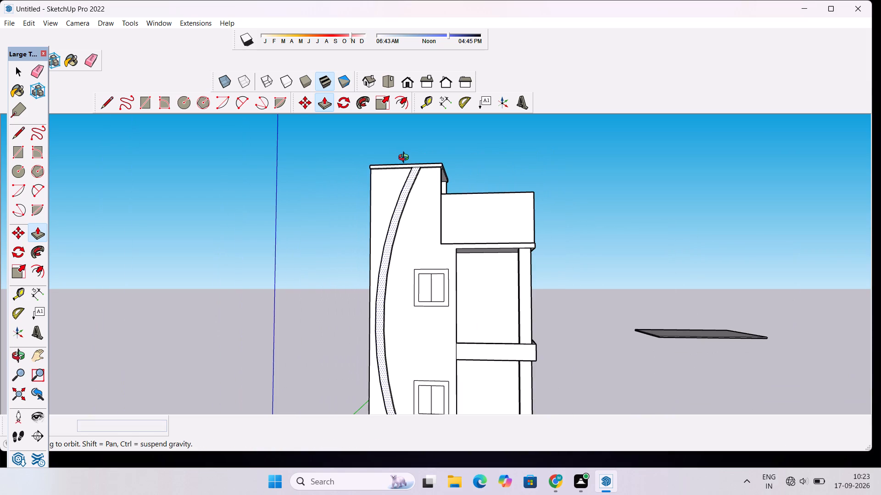
left_click_drag(406, 159, 237, 240)
scroll(432, 210, "up", 3)
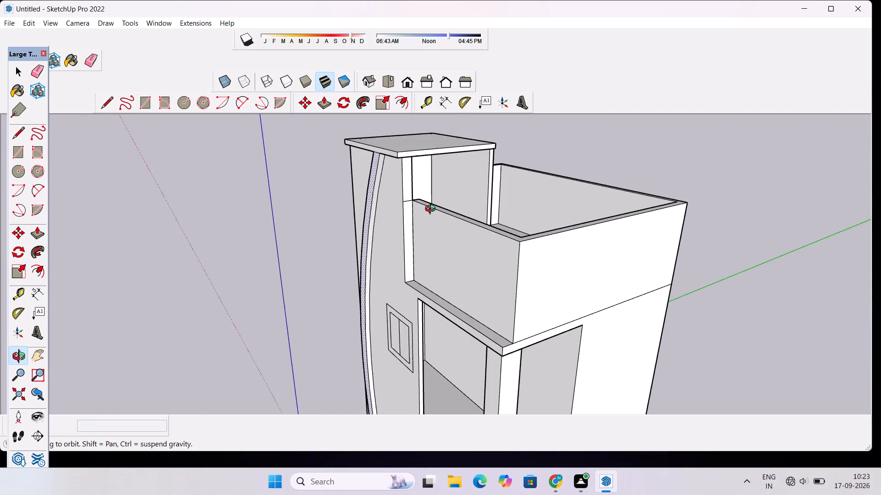
scroll(432, 210, "up", 7)
key("e")
scroll(400, 191, "up", 4)
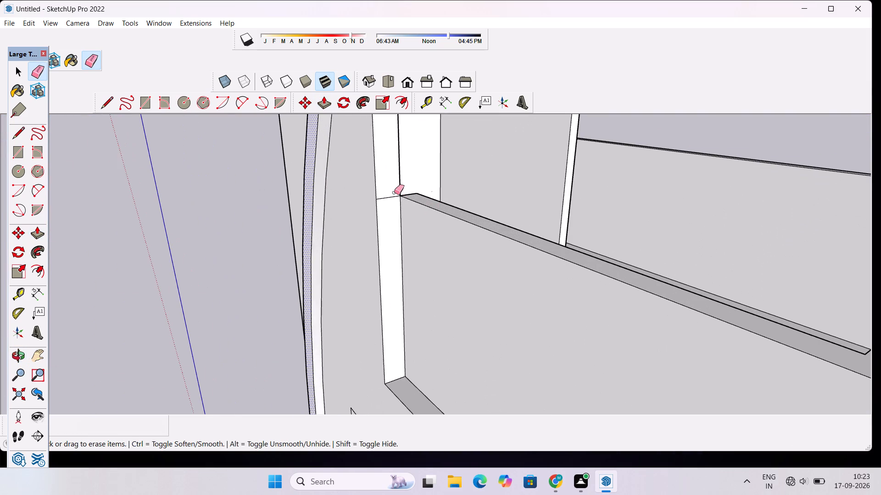
left_click_drag(392, 193, 392, 201)
Examine the front facade from several angles, checking the raised curved band, the two windows and the balconies.
key("o")
scroll(439, 169, "down", 5)
left_click_drag(359, 225, 536, 197)
scroll(519, 186, "down", 14)
left_click_drag(519, 236, 519, 314)
scroll(496, 258, "up", 4)
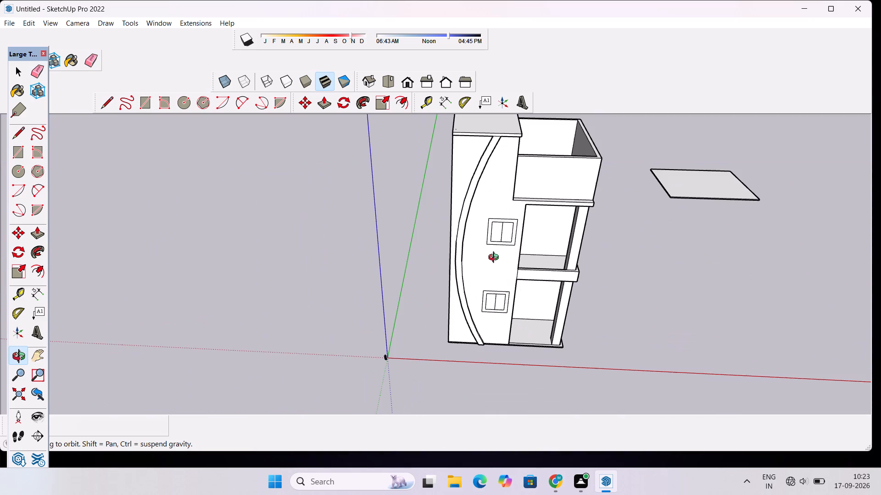
scroll(496, 258, "up", 4)
left_click_drag(505, 264, 427, 277)
left_click_drag(416, 280, 379, 290)
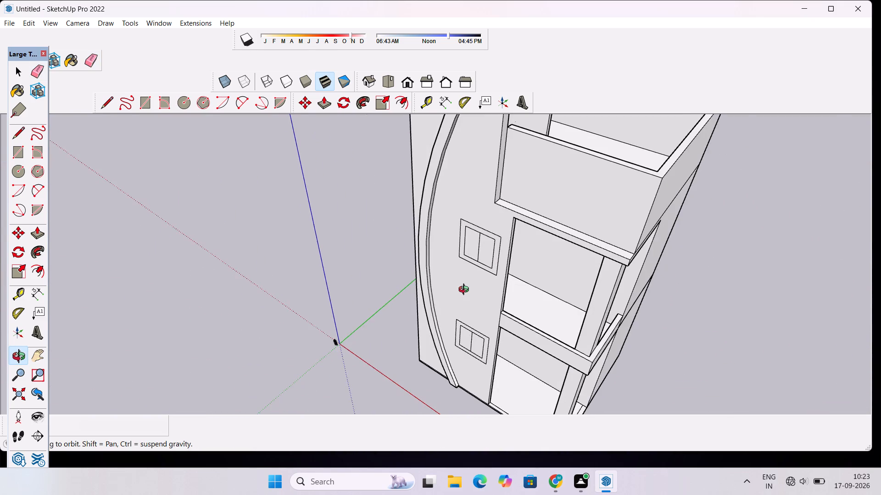
scroll(474, 291, "up", 4)
left_click_drag(420, 315, 565, 213)
scroll(555, 209, "down", 4)
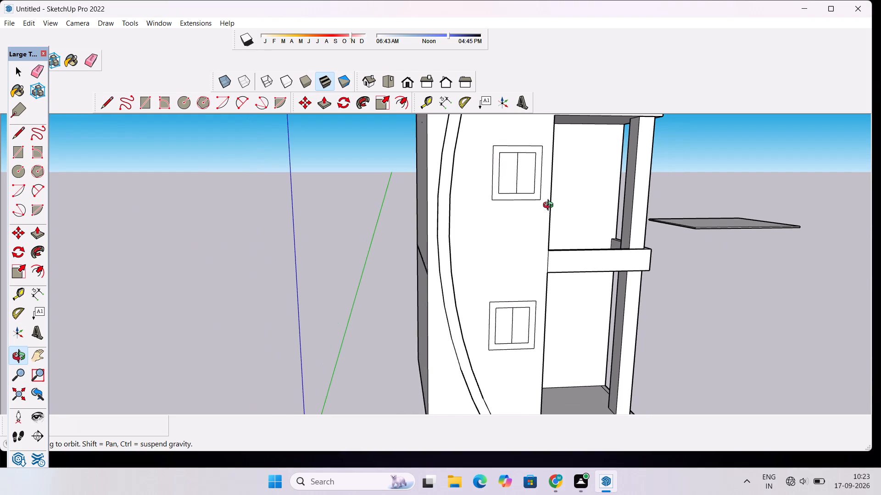
scroll(542, 222, "down", 3)
left_click_drag(542, 222, 465, 254, "shift")
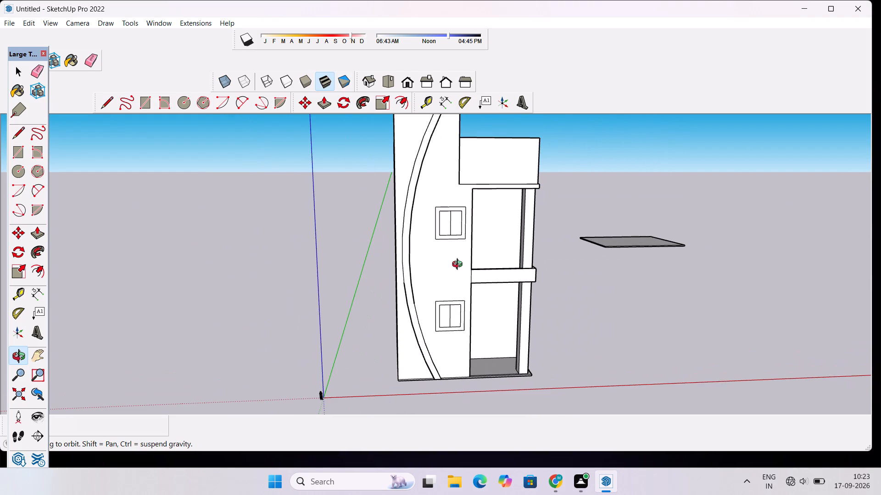
scroll(459, 265, "up", 4)
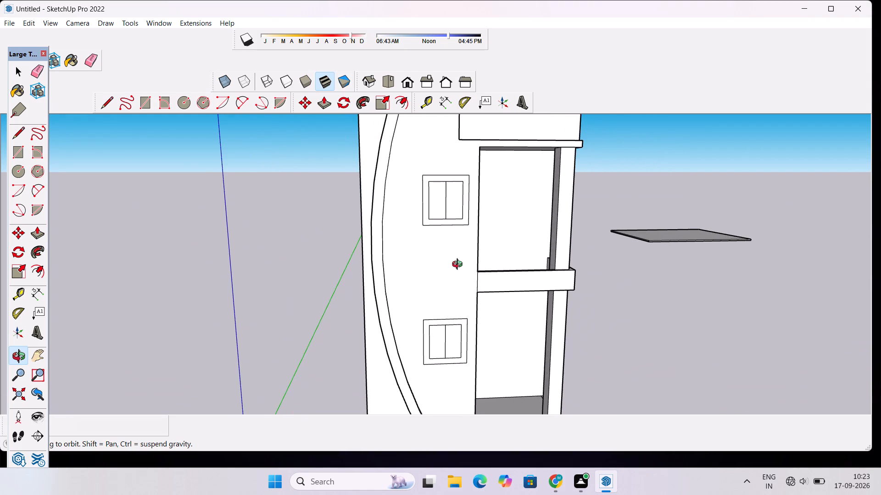
scroll(459, 265, "up", 4)
scroll(459, 265, "down", 4)
left_click_drag(459, 265, 452, 279, "shift")
scroll(452, 279, "up", 1)
scroll(413, 298, "up", 3)
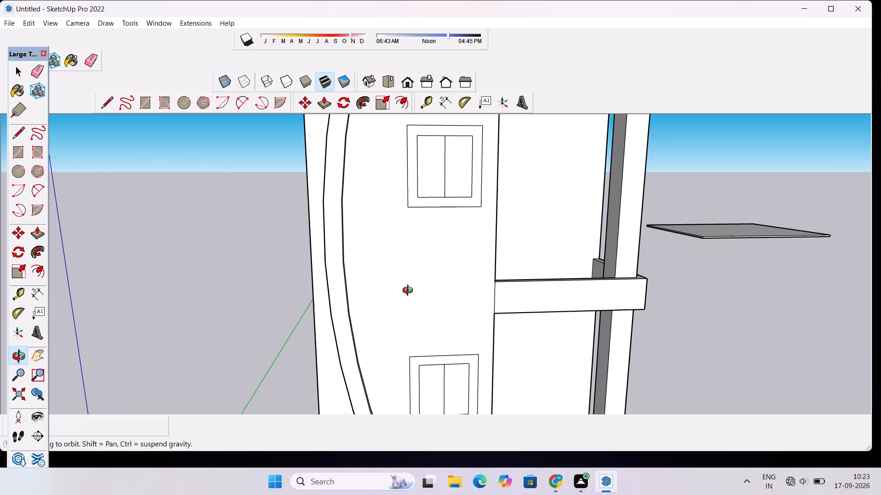
scroll(409, 291, "down", 3)
left_click_drag(419, 310, 419, 310)
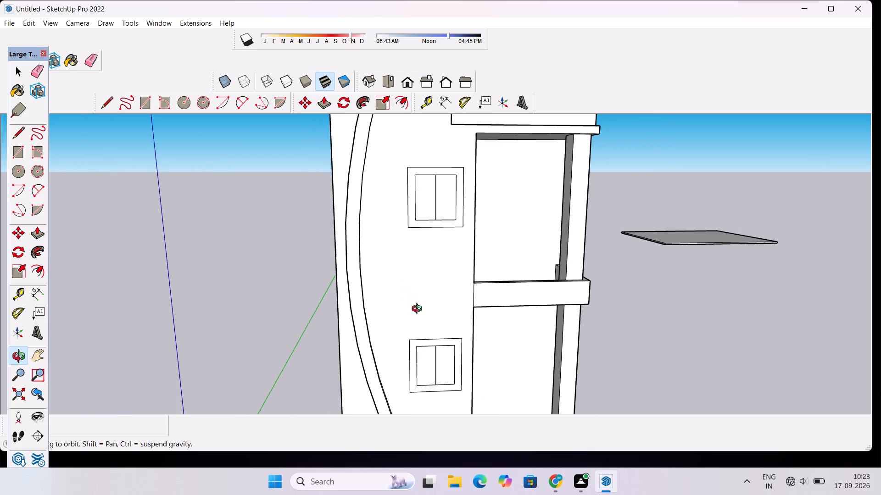
left_click_drag(419, 310, 402, 252)
scroll(401, 247, "down", 2)
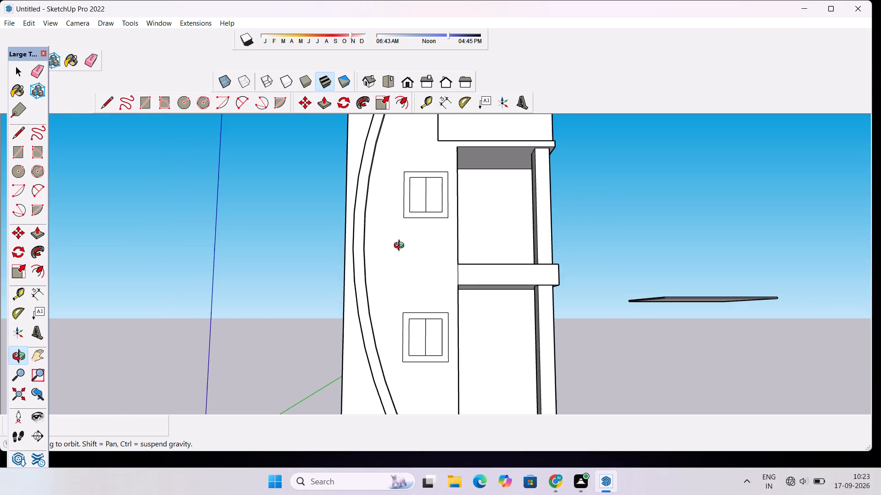
scroll(401, 247, "down", 3)
left_click_drag(402, 244, 408, 274)
scroll(408, 258, "up", 3)
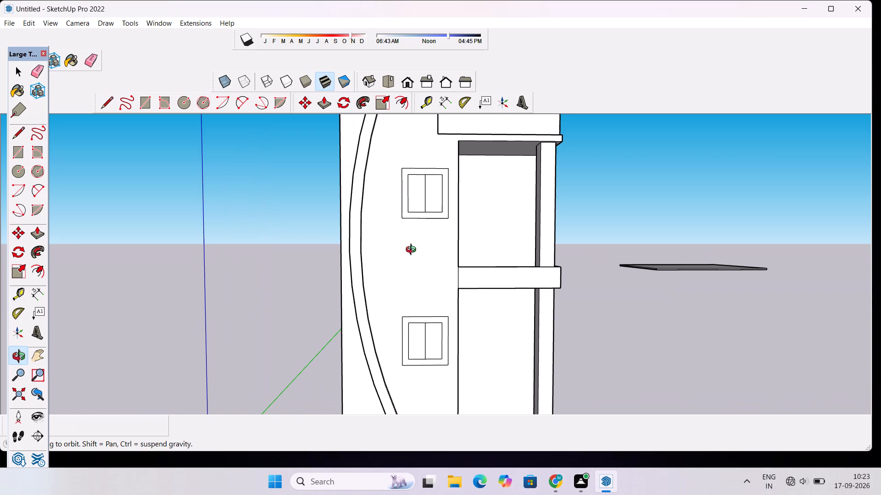
left_click_drag(413, 250, 421, 285, "shift")
scroll(420, 285, "up", 4, "shift")
left_click_drag(449, 282, 425, 283)
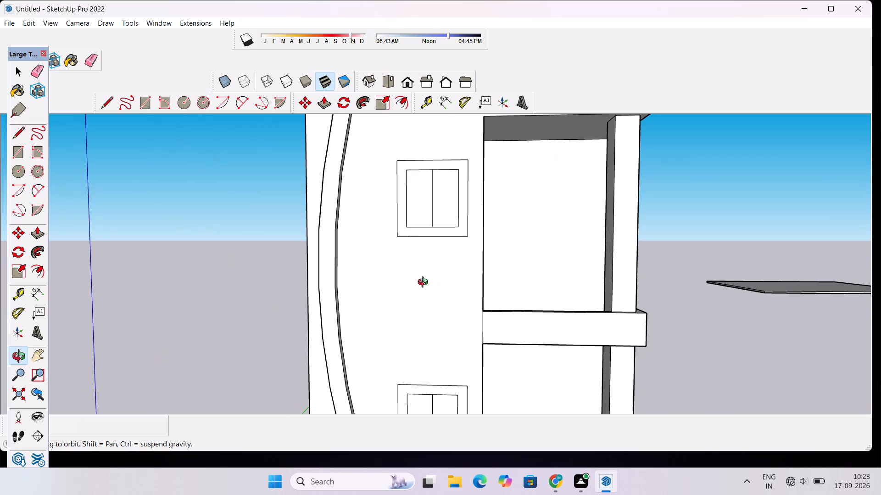
Move the upper window on the front wall, with its frame and centre divider, straight down about 5'.
left_click_drag(388, 276, 394, 288)
scroll(394, 288, "down", 2)
left_click_drag(411, 269, 412, 260)
key("space")
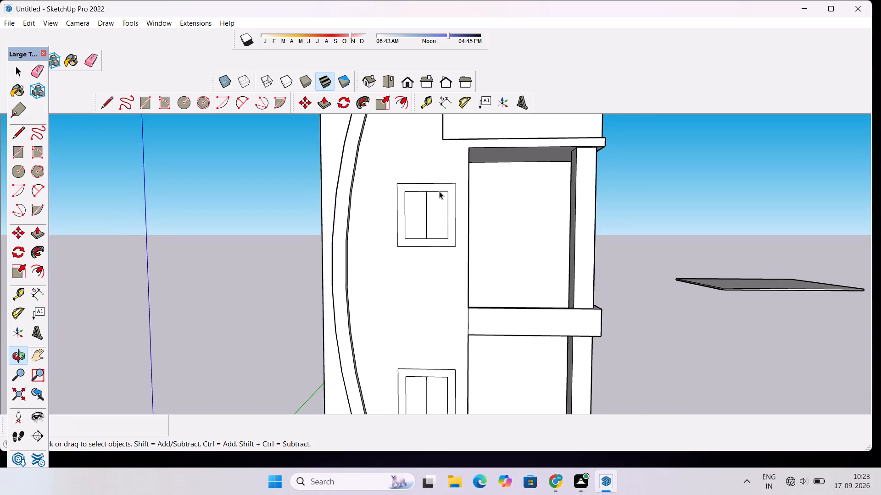
double_click(441, 188)
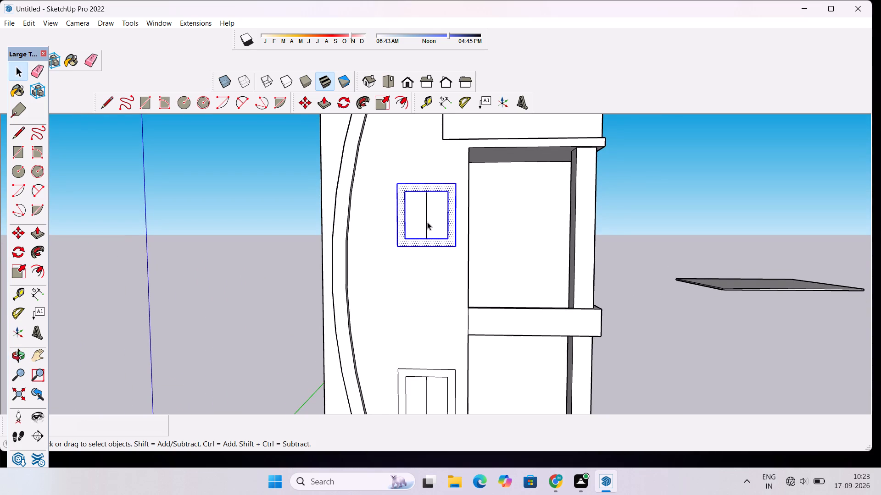
left_click(425, 216, "ctrl")
key("m")
left_click(453, 246)
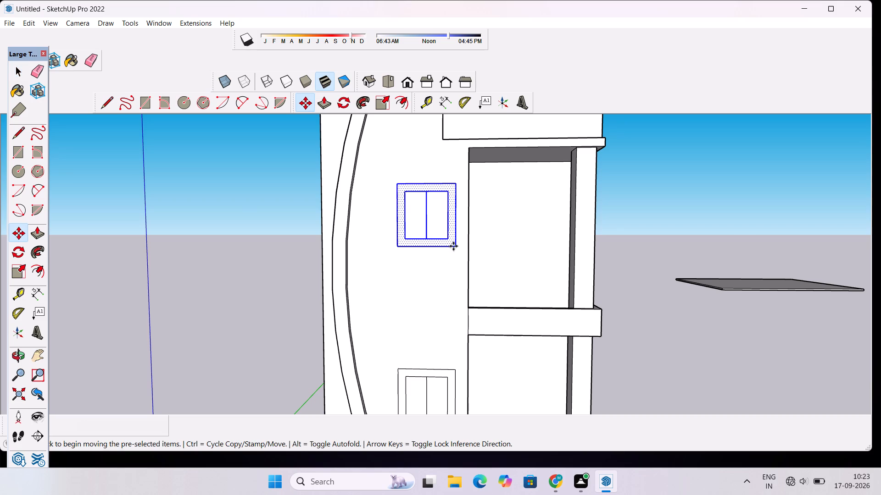
left_click(456, 260)
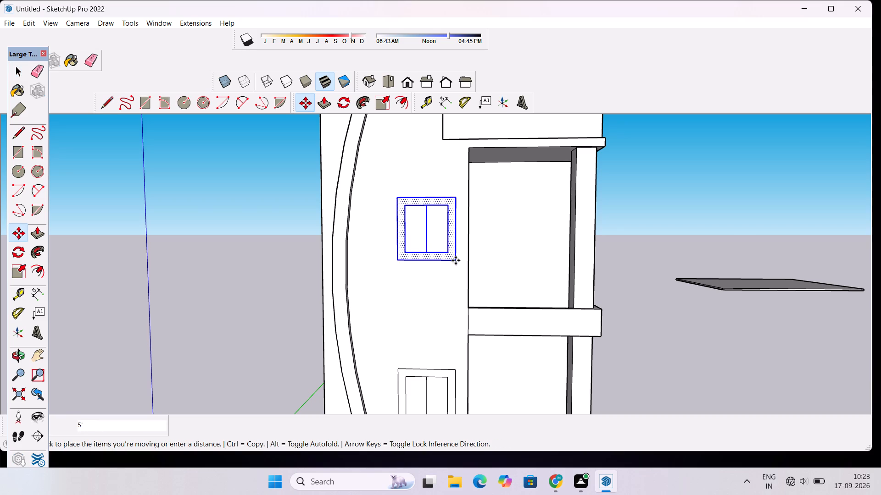
key("space")
key("space")
left_click(614, 214)
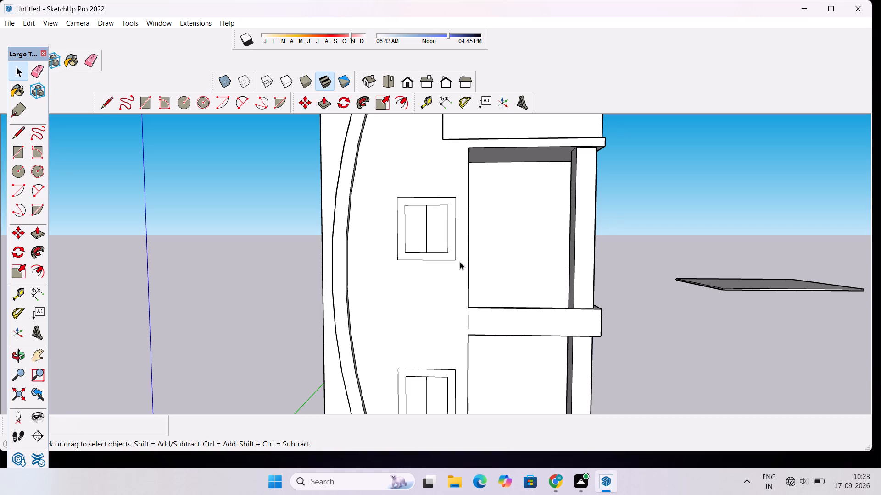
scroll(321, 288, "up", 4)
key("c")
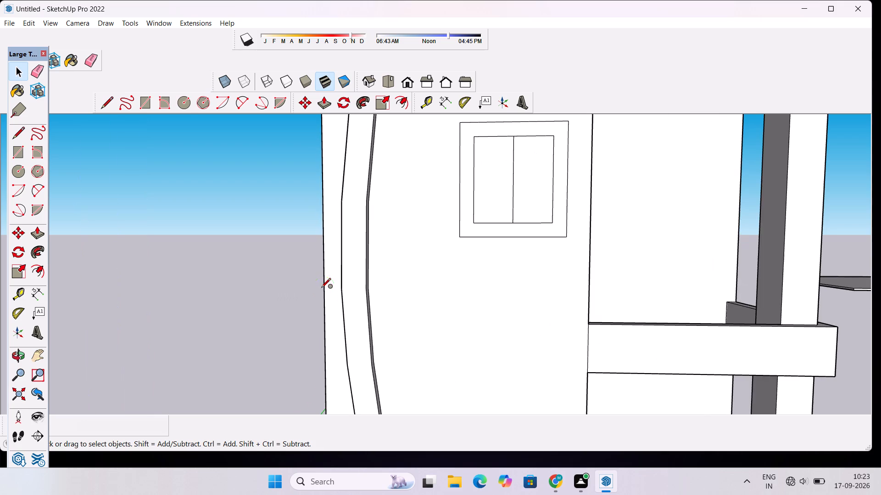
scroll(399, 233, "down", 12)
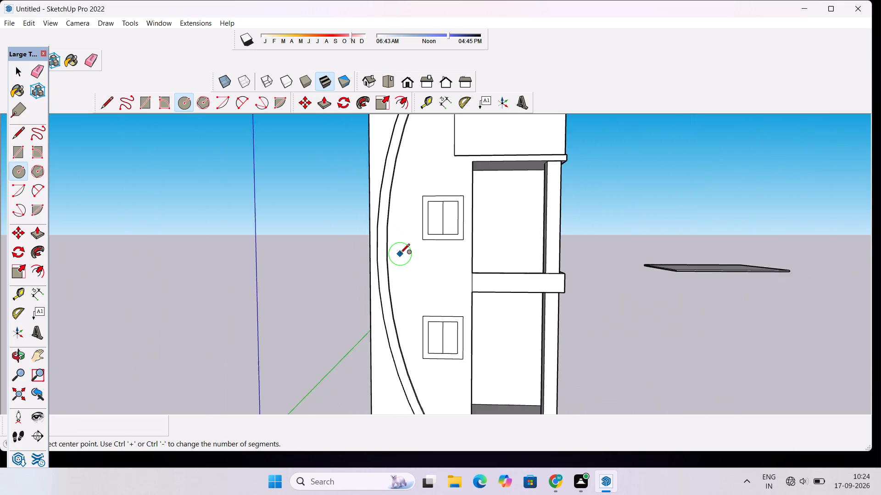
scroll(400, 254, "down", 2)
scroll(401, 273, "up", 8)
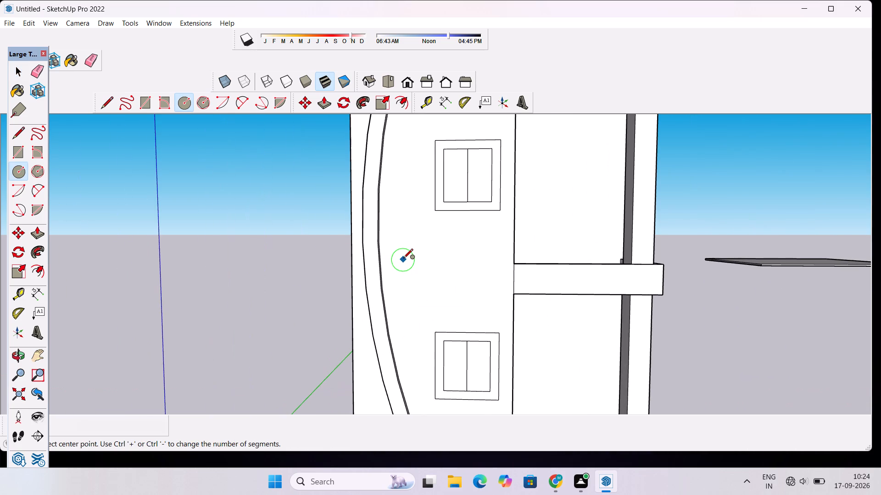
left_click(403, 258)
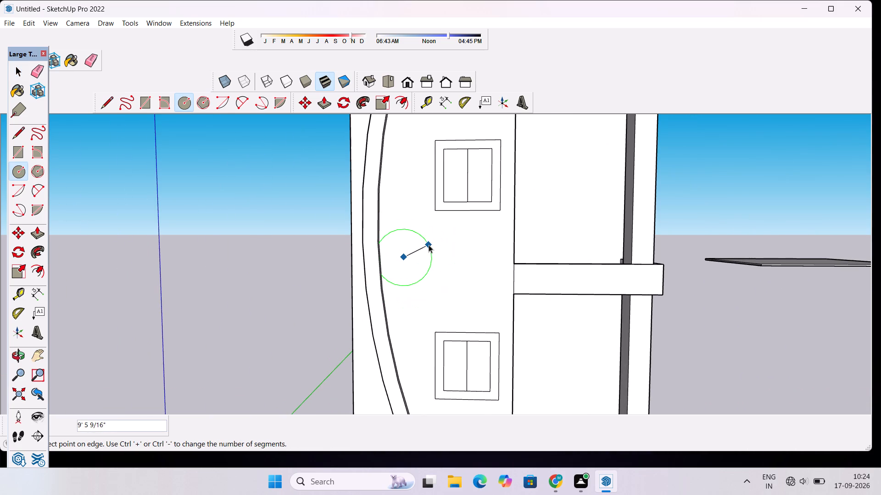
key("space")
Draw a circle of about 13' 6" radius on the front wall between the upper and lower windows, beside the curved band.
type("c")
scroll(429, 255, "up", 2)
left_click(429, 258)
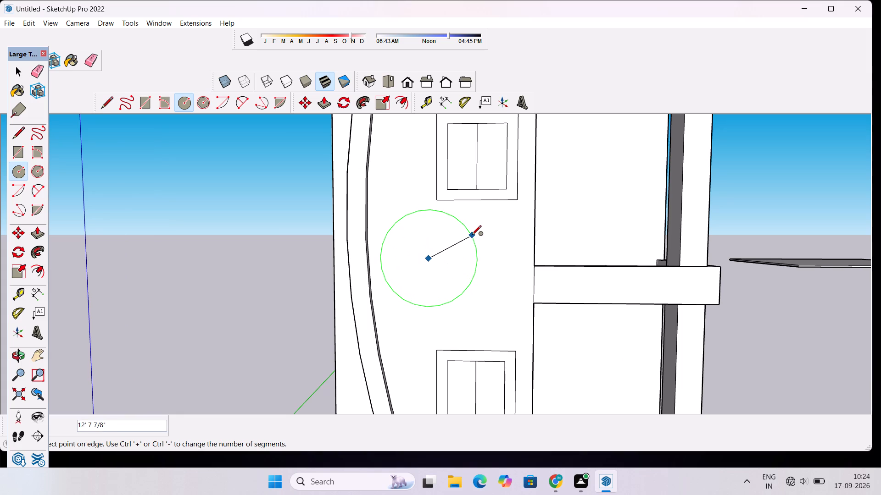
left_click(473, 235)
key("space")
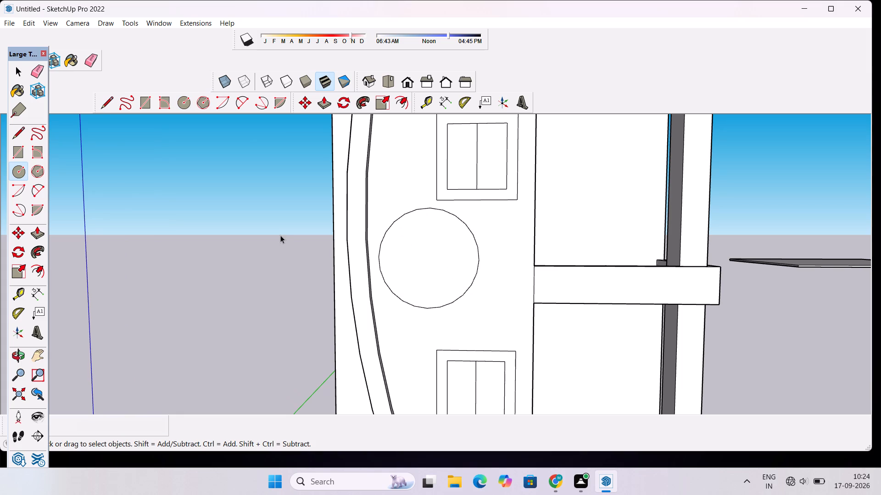
Show Tray 1 with the entity information and materials.
left_click(156, 23)
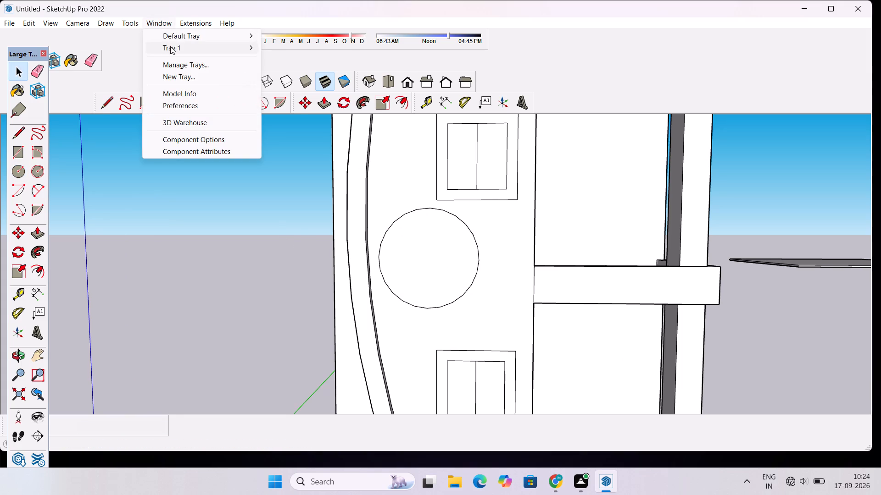
left_click(171, 48)
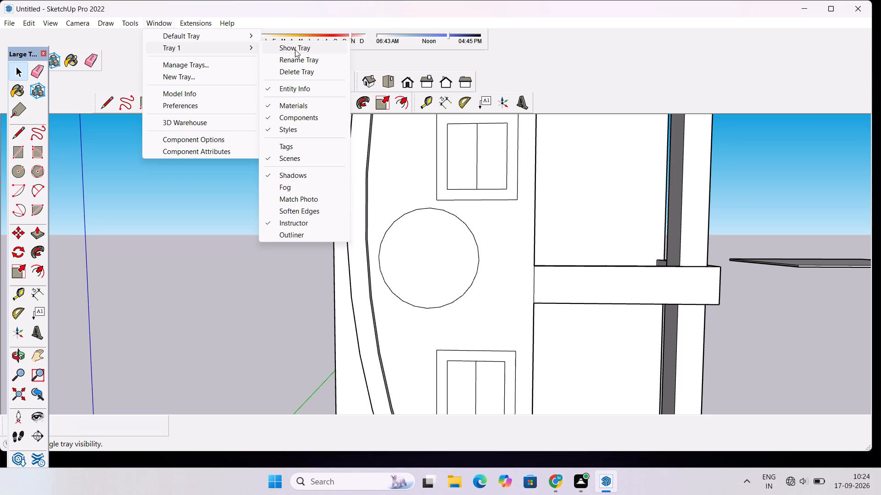
left_click(295, 48)
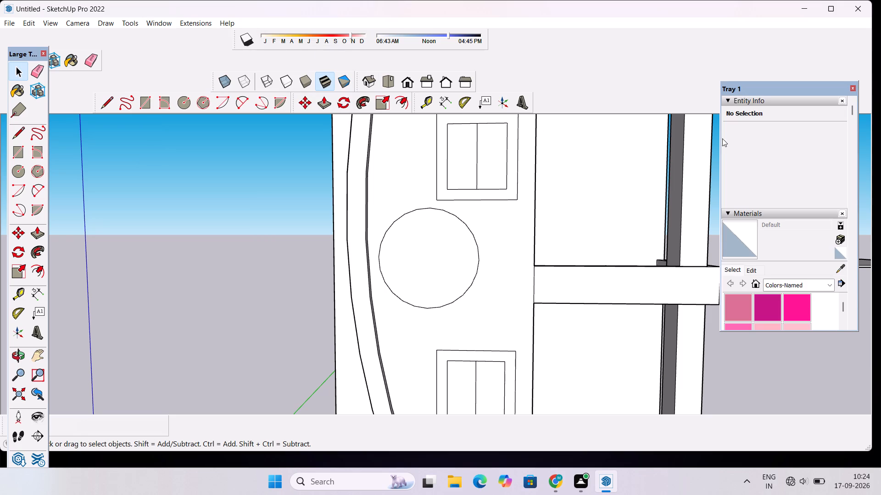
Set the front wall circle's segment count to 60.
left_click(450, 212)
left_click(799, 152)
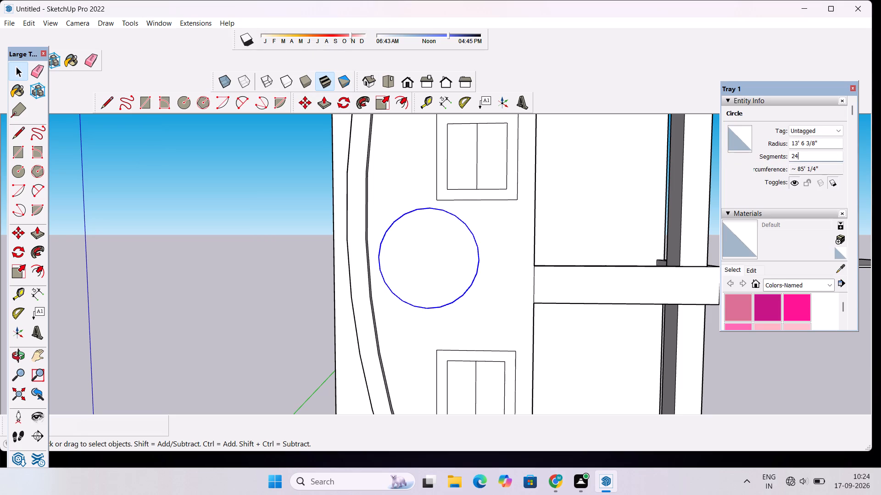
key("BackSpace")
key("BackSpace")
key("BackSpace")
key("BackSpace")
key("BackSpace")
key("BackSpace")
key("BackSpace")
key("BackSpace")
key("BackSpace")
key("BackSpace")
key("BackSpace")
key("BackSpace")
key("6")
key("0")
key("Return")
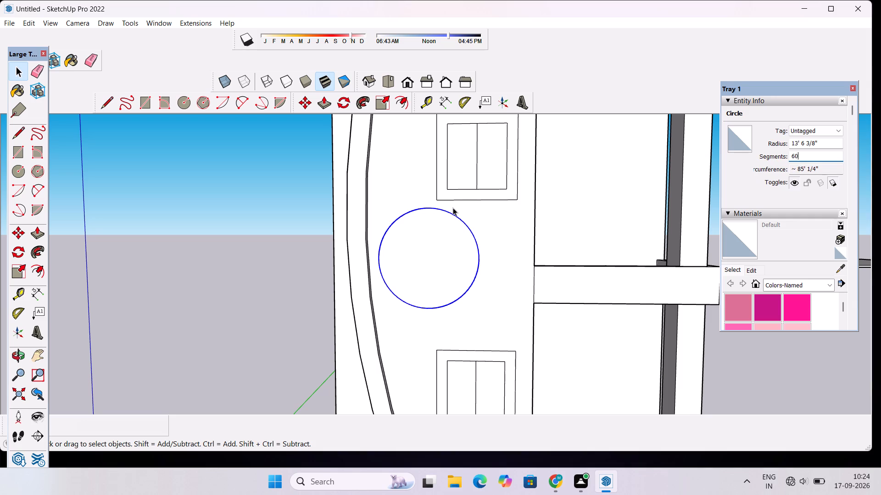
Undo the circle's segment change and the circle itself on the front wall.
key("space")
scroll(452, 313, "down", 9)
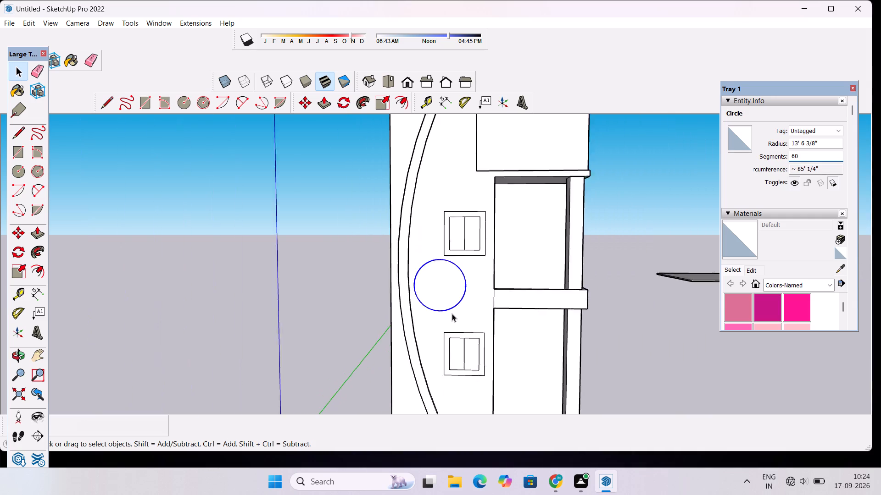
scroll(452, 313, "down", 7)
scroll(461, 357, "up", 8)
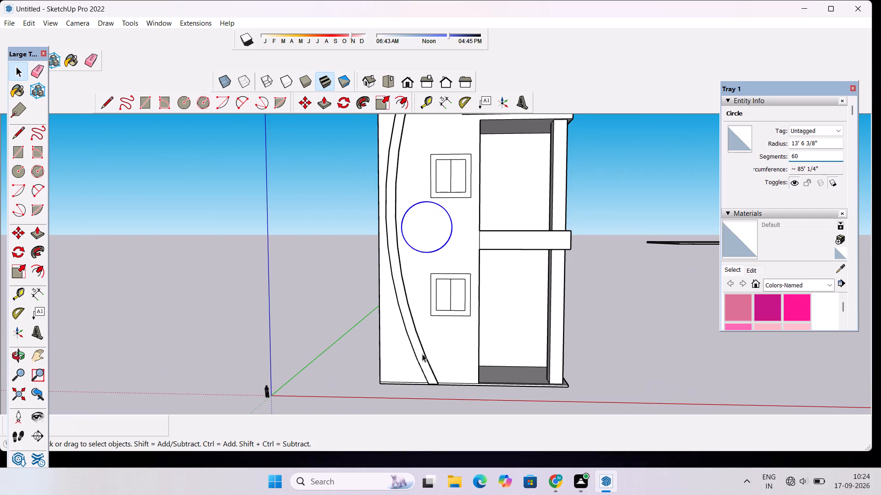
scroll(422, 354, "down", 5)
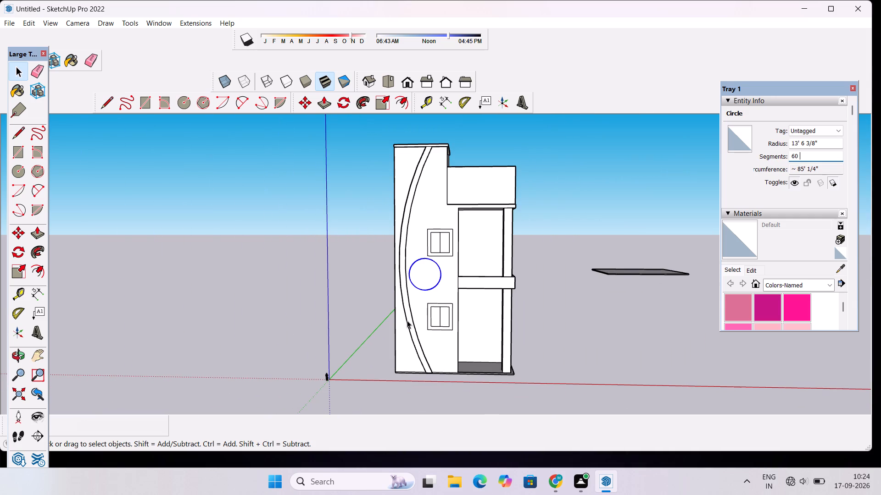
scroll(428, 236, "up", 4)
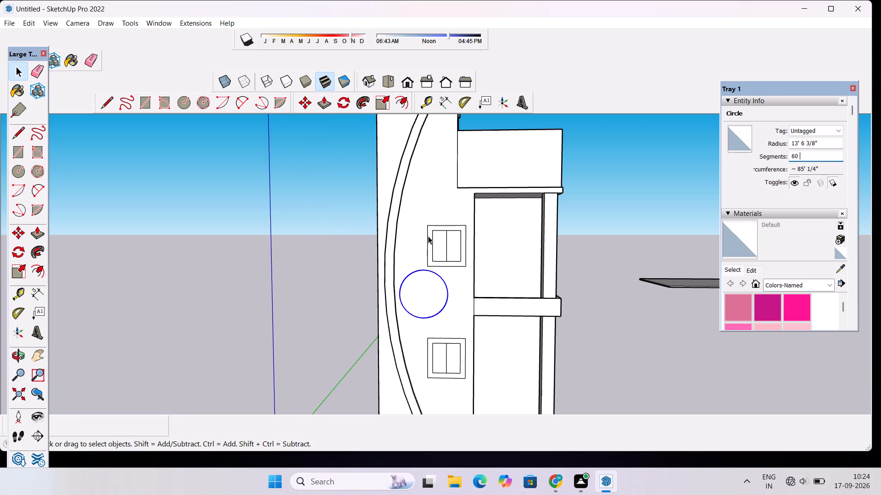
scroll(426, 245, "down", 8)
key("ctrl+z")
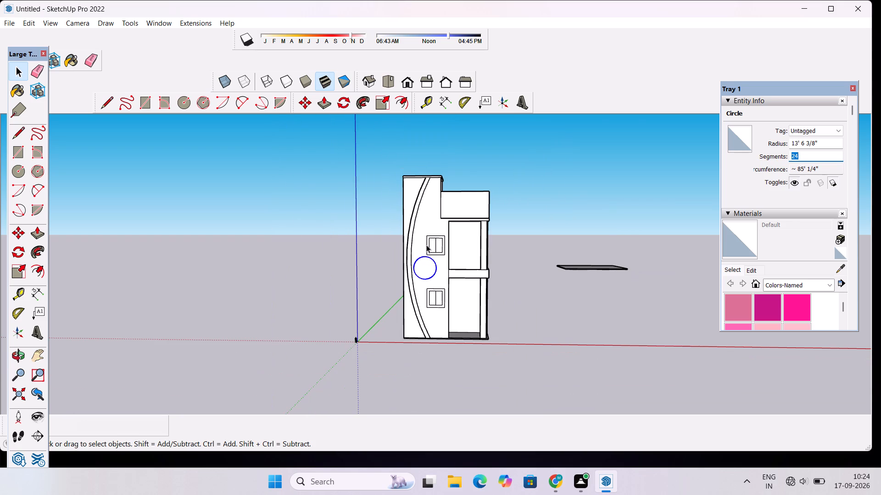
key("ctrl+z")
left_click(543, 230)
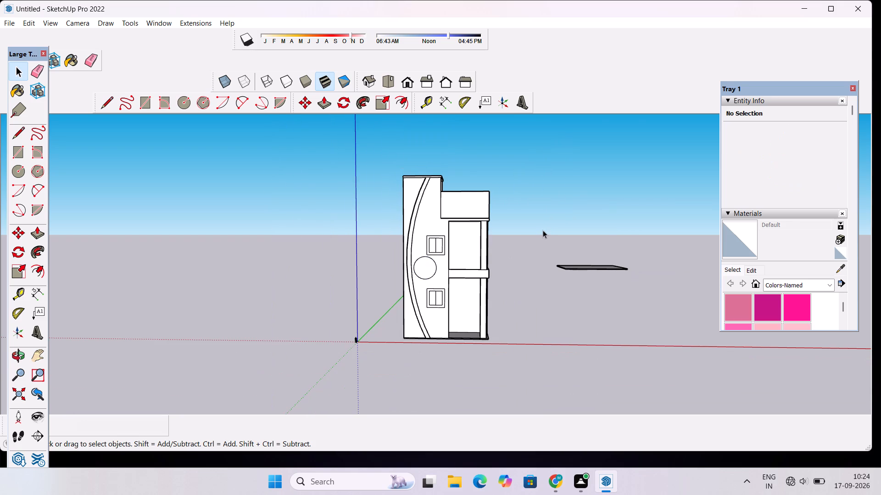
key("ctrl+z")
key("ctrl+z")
Examine the building from the side, front and above, checking the curved band, window positions, balconies and roof parapet.
scroll(507, 270, "down", 5)
scroll(507, 270, "up", 5)
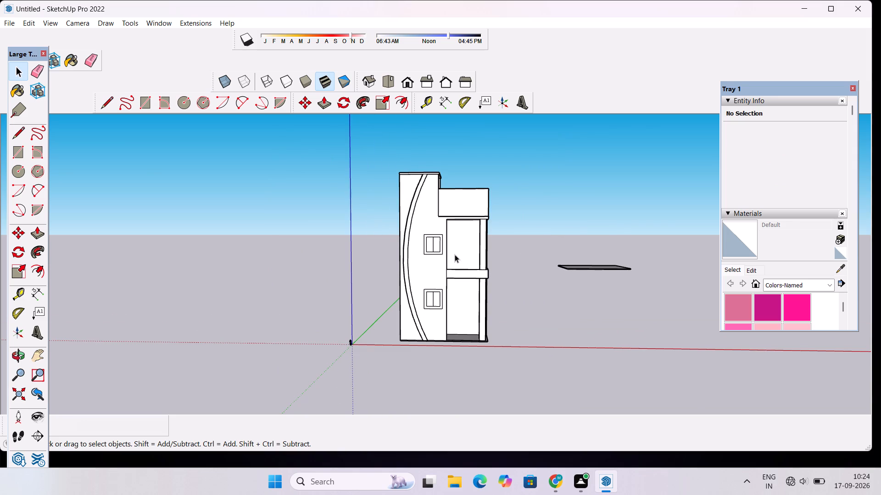
key("o")
left_click_drag(415, 264, 607, 302)
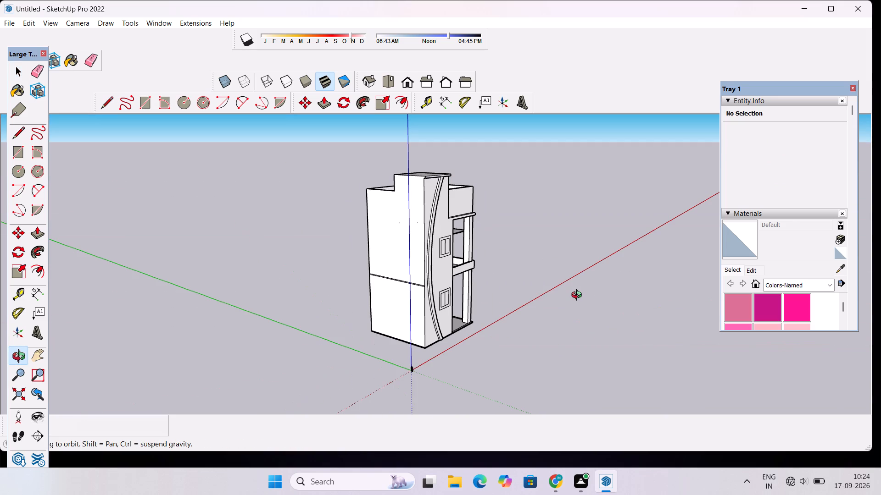
scroll(576, 296, "up", 3)
left_click_drag(479, 289, 387, 289)
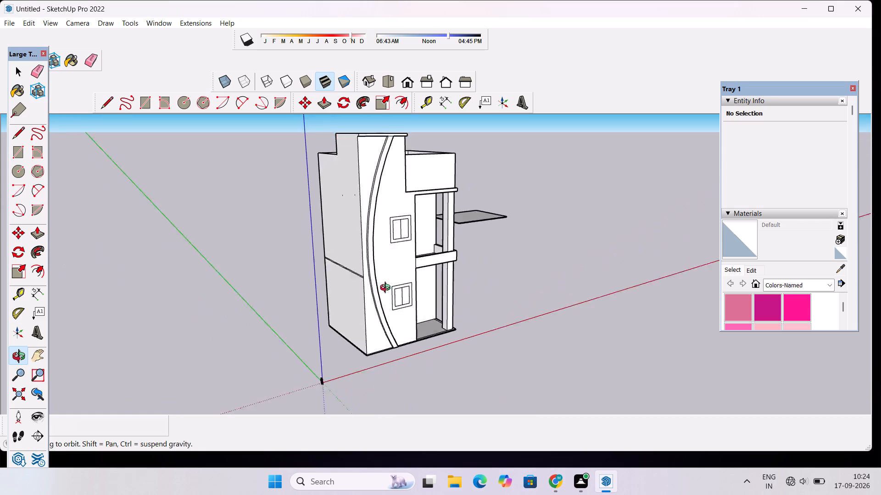
left_click_drag(387, 289, 382, 288)
scroll(383, 271, "up", 4)
left_click_drag(485, 278, 424, 298)
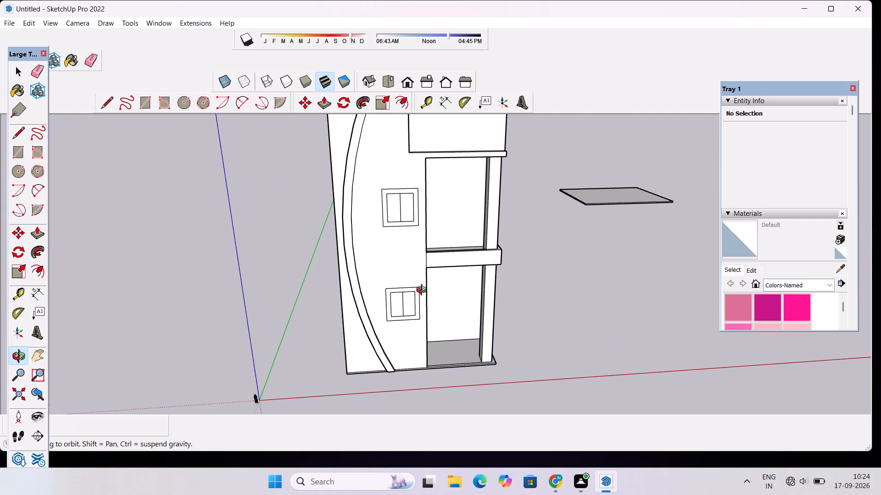
scroll(424, 291, "down", 3)
left_click_drag(436, 363, 432, 293)
left_click_drag(507, 320, 480, 318)
scroll(479, 317, "down", 4)
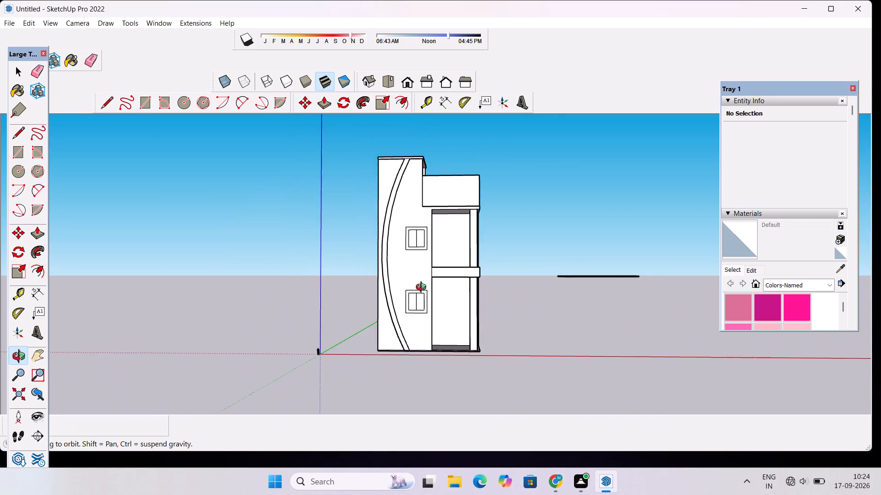
left_click_drag(410, 276, 470, 324, "shift")
scroll(473, 323, "up", 3)
left_click_drag(524, 283, 527, 324)
scroll(527, 324, "up", 2)
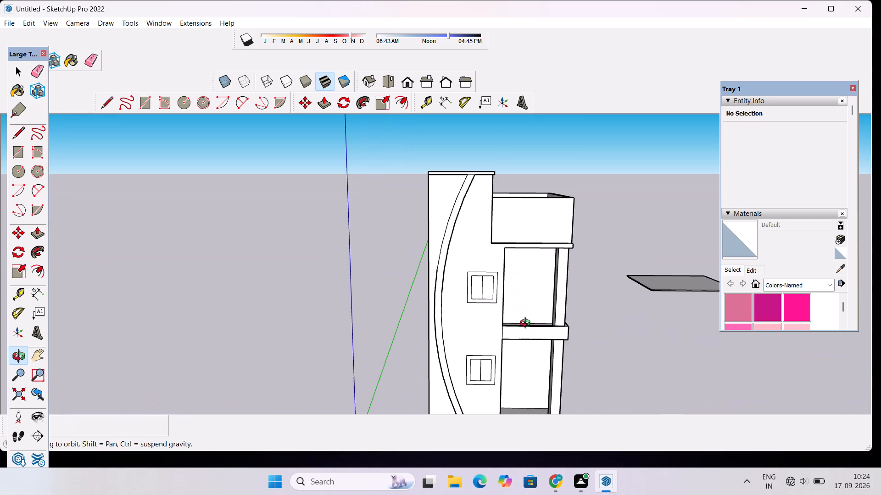
scroll(492, 299, "up", 3)
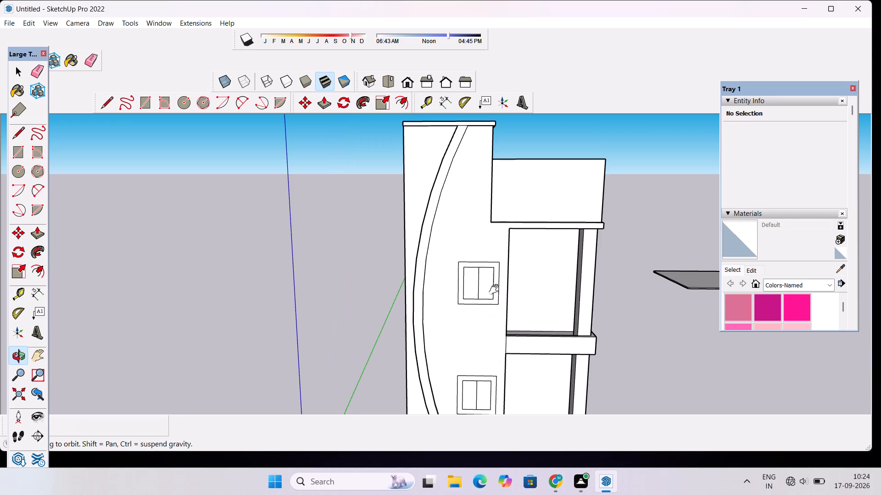
left_click_drag(496, 290, 461, 329, "shift")
scroll(452, 325, "up", 2)
scroll(452, 325, "down", 1)
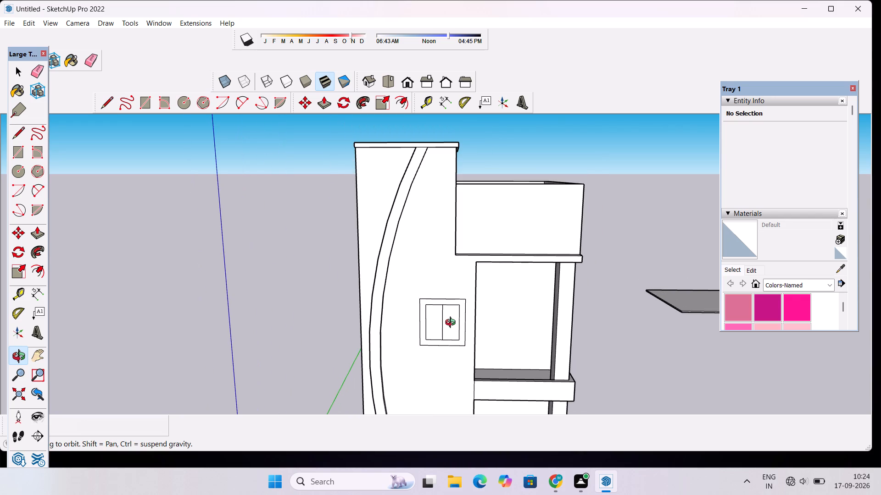
left_click_drag(482, 308, 479, 330, "shift")
scroll(473, 330, "down", 3)
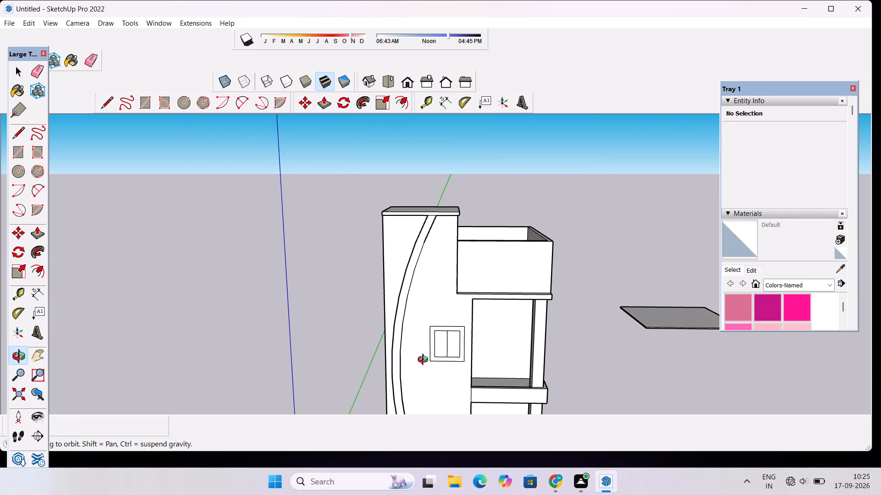
scroll(425, 361, "up", 3)
scroll(409, 319, "down", 4)
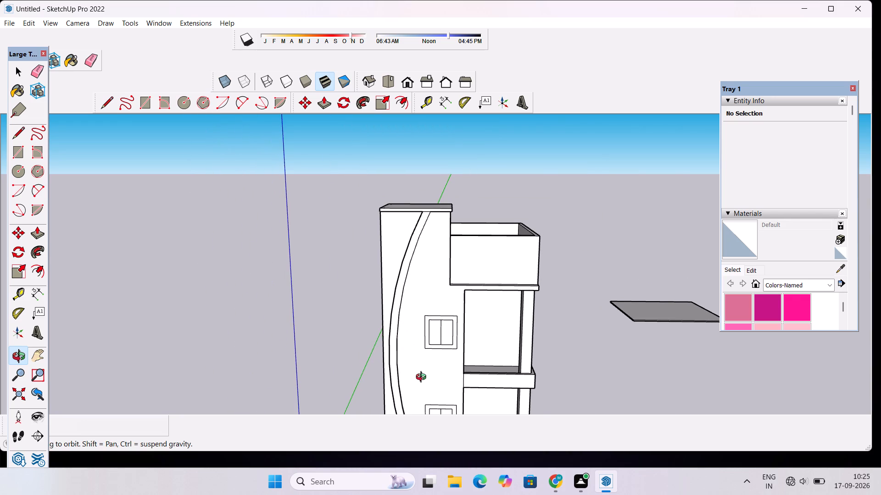
Place a horizontal guide on the front parapet wall beside the tower, 14' above the bottom edge at the ledge.
scroll(423, 378, "up", 1)
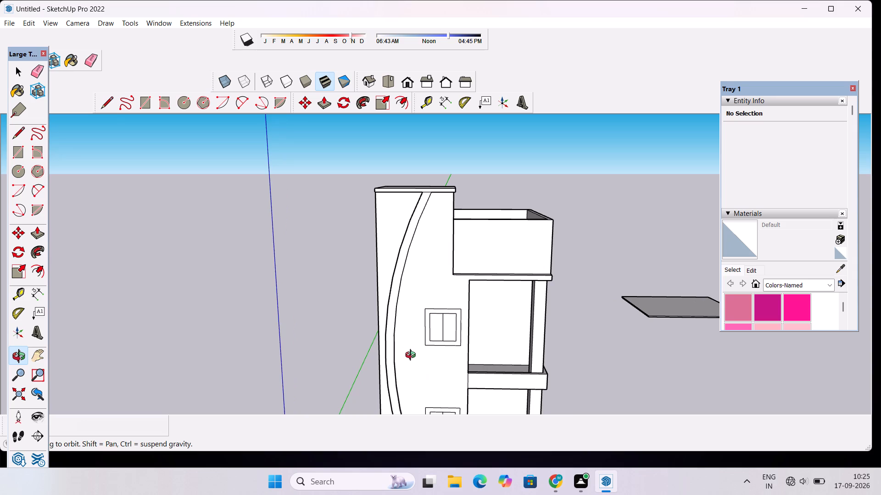
scroll(410, 350, "up", 6)
scroll(407, 329, "down", 4)
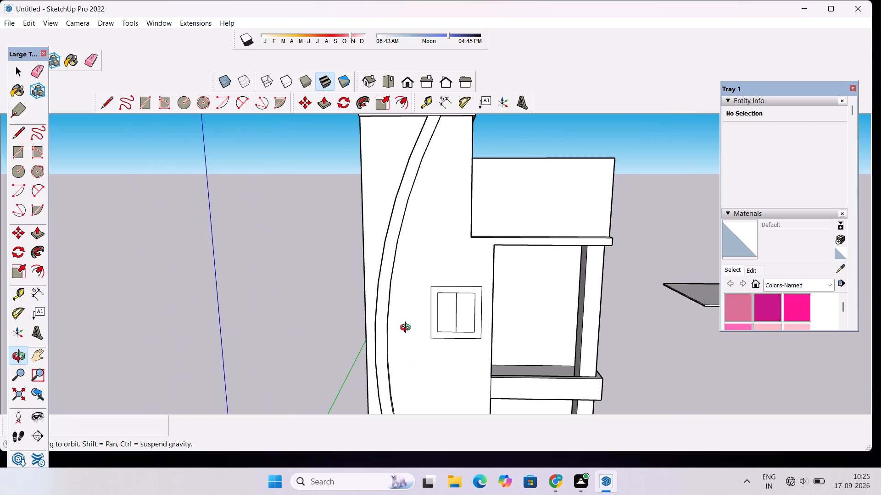
left_click_drag(418, 319, 430, 396, "shift")
scroll(435, 347, "up", 1)
scroll(514, 333, "up", 3)
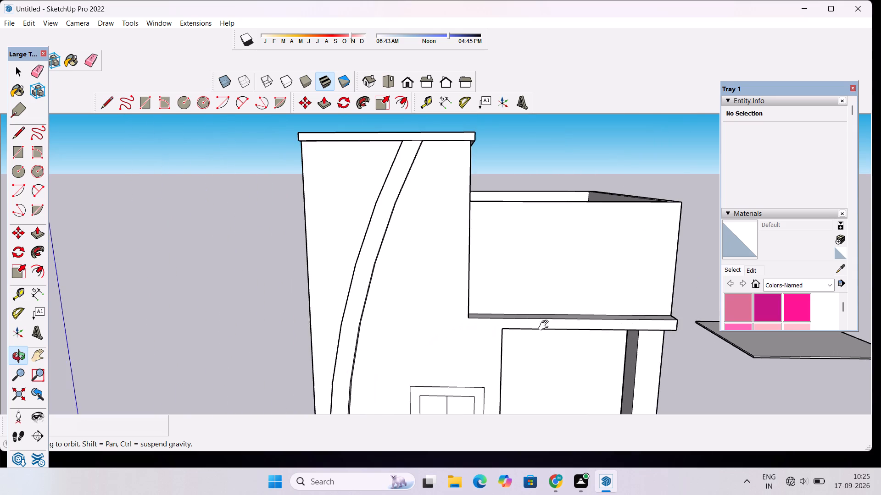
left_click_drag(584, 319, 515, 334, "shift")
scroll(514, 334, "up", 1)
left_click_drag(528, 327, 417, 338, "shift")
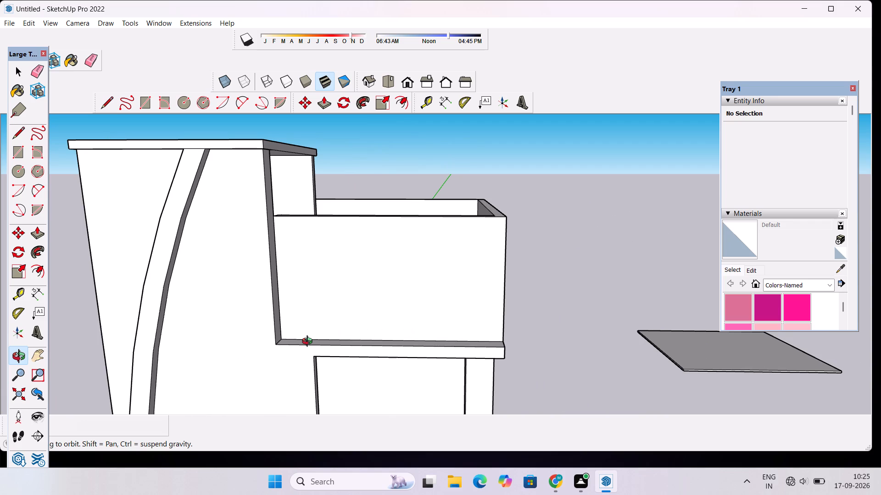
scroll(309, 342, "up", 2)
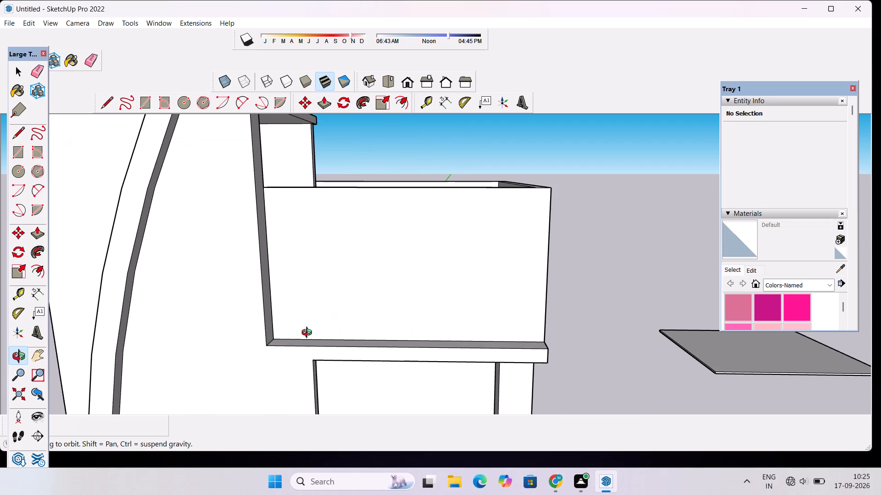
key("t")
left_click(400, 340)
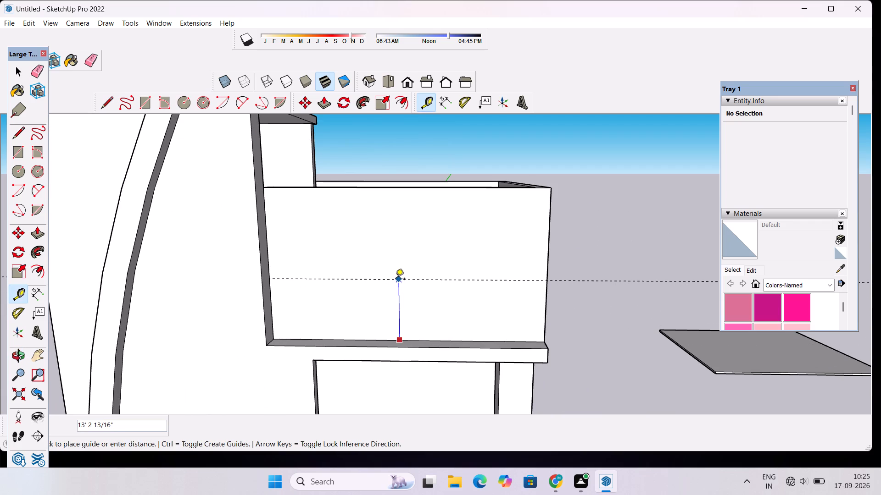
type("14'")
key("Return")
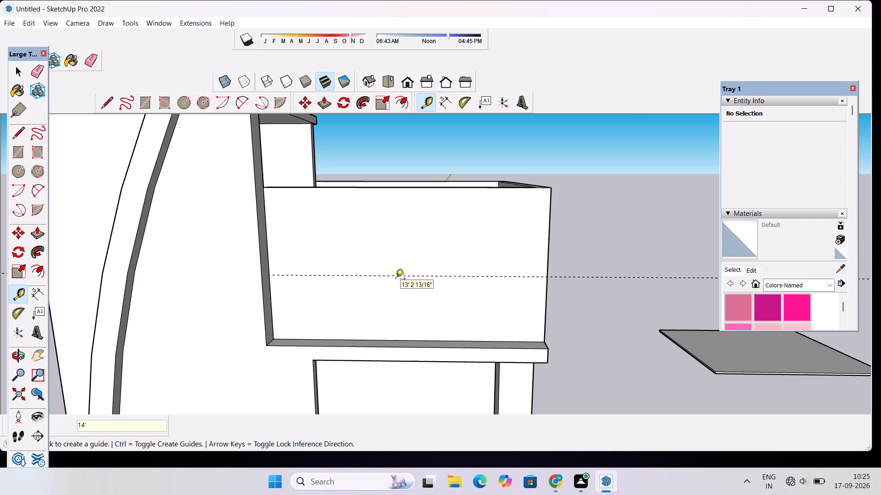
Draw a line along the guide across the full width of the front parapet wall.
key("l")
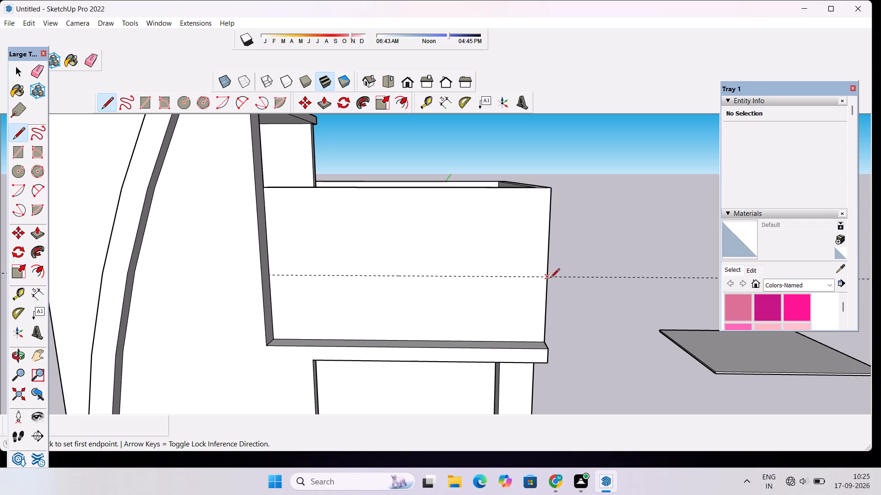
left_click(546, 276)
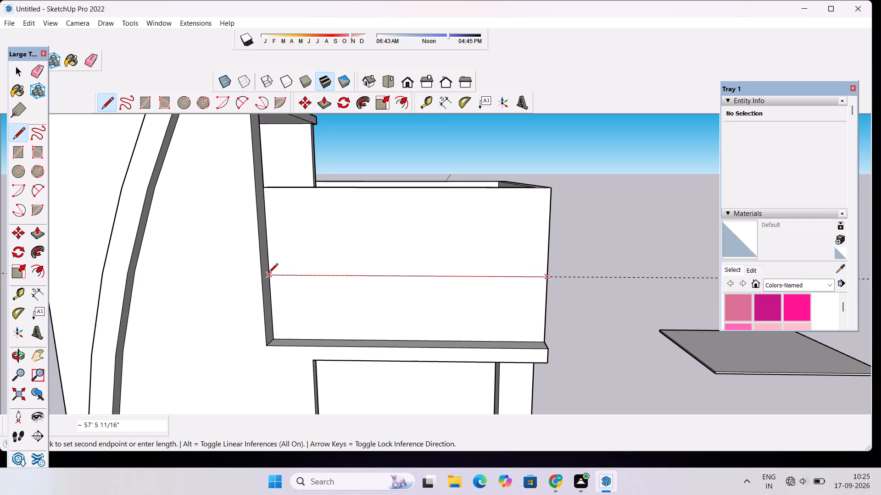
left_click(268, 274)
key("space")
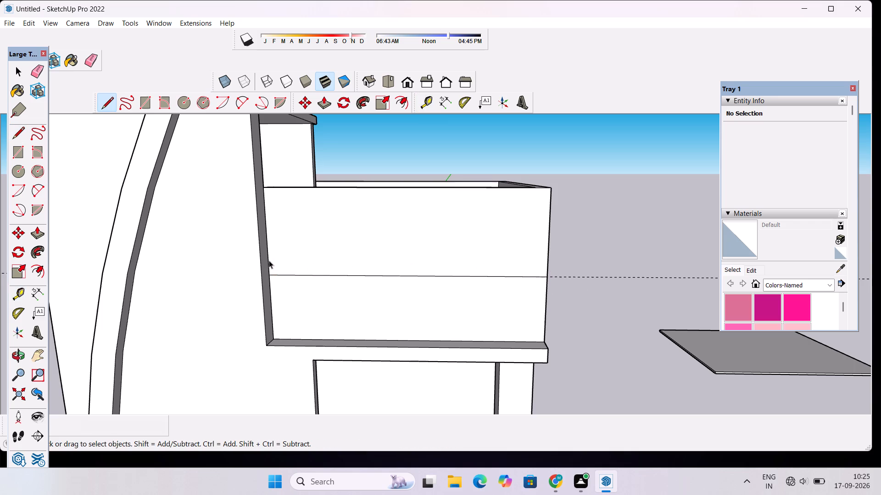
Draw a second horizontal line across the front parapet wall, 3' below the first line.
scroll(273, 258, "down", 4)
scroll(309, 328, "up", 4)
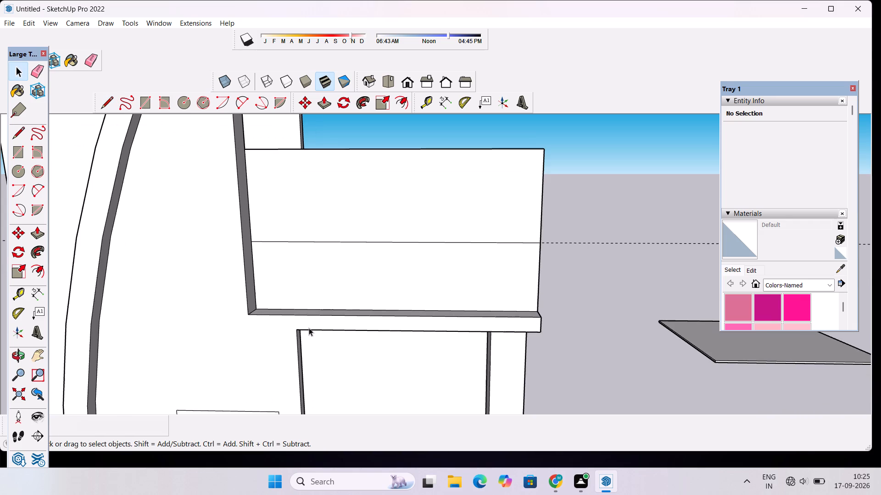
key("l")
left_click(540, 242)
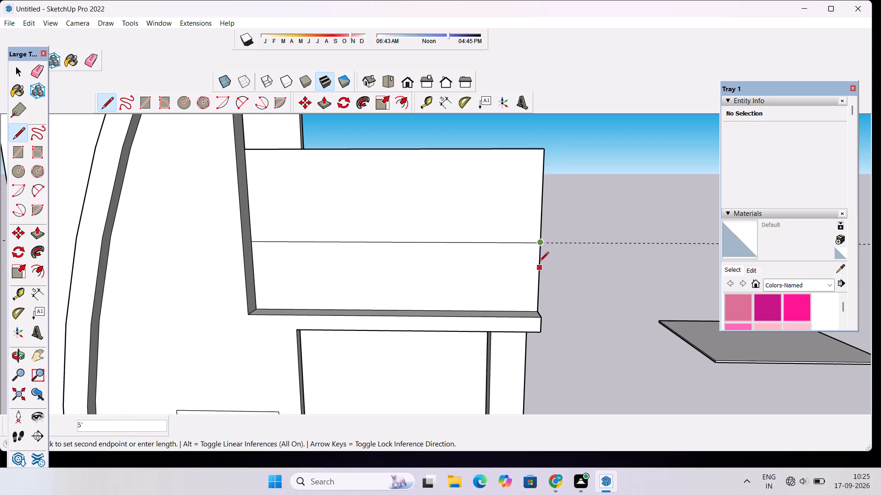
type("3'")
key("Return")
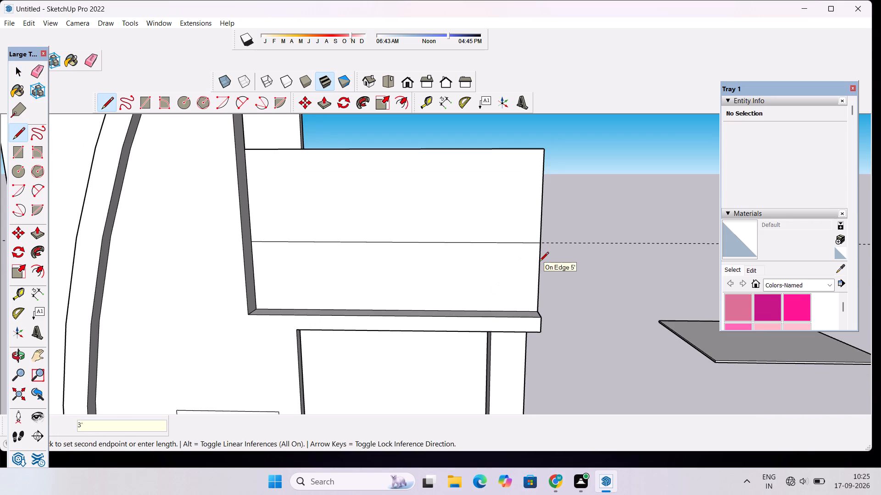
left_click(540, 258)
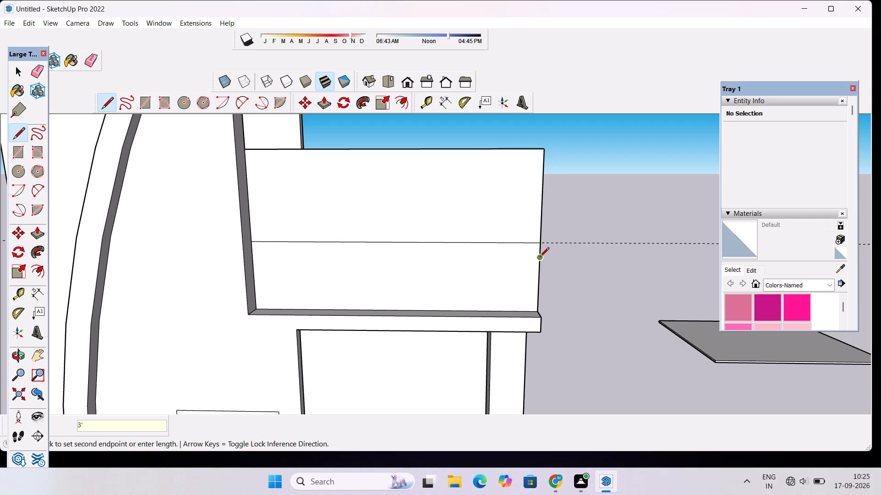
left_click(249, 258)
key("space")
Extrude the strip between the two lines outward 4', flush with the front face of the ledge below.
scroll(355, 231, "down", 3)
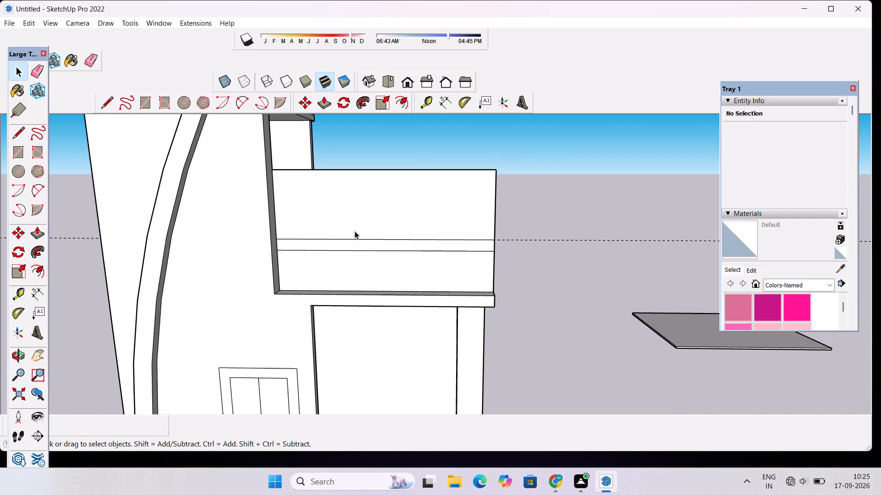
scroll(379, 285, "up", 2)
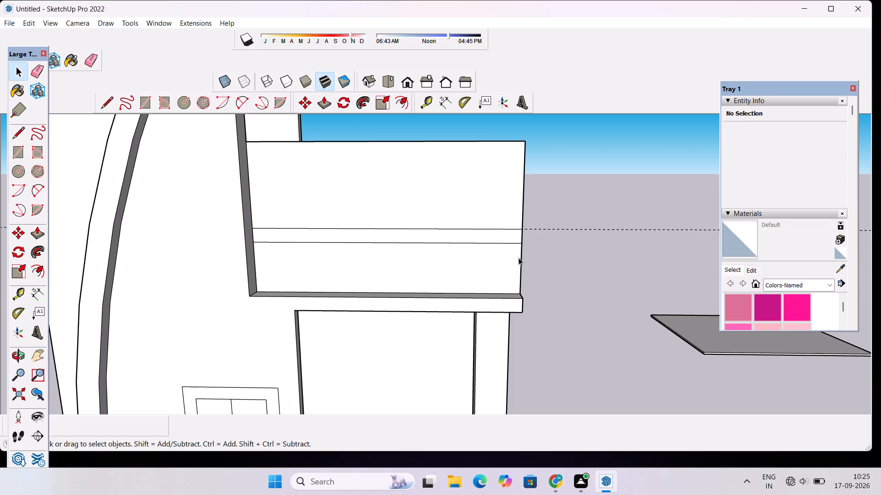
left_click(509, 237)
key("p")
left_click(509, 237)
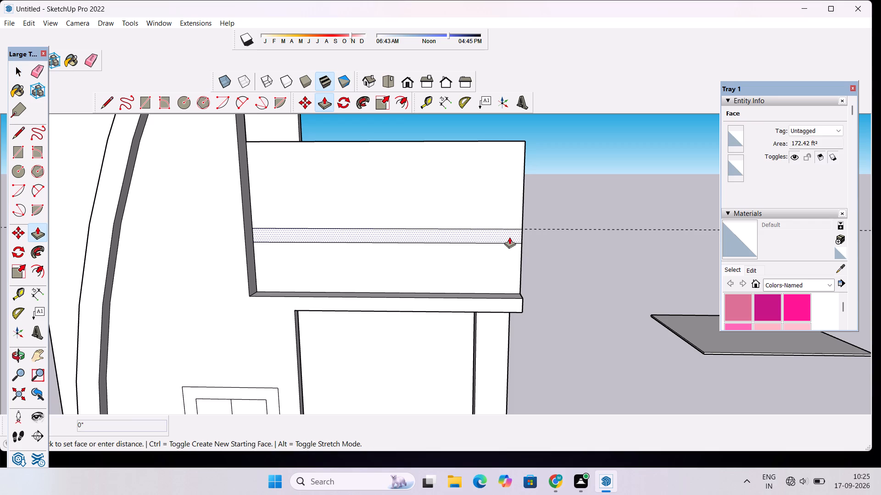
left_click(521, 306)
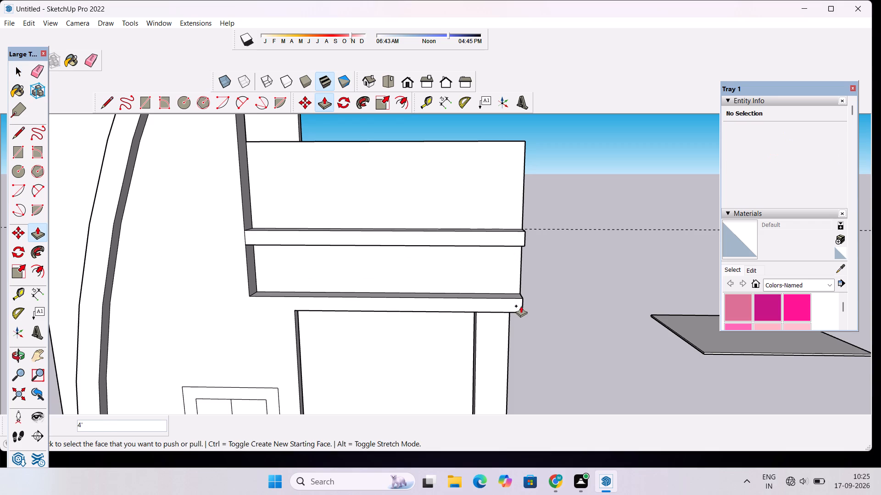
Draw an upright rectangle about 3' wide near the tower end of the recessed wall, spanning from the raised band to the ledge.
scroll(191, 319, "up", 4)
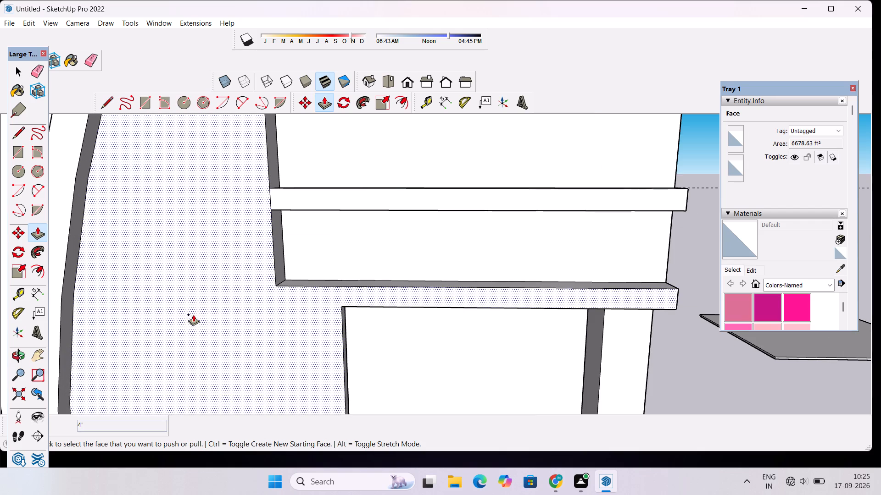
key("o")
left_click_drag(418, 265, 422, 222)
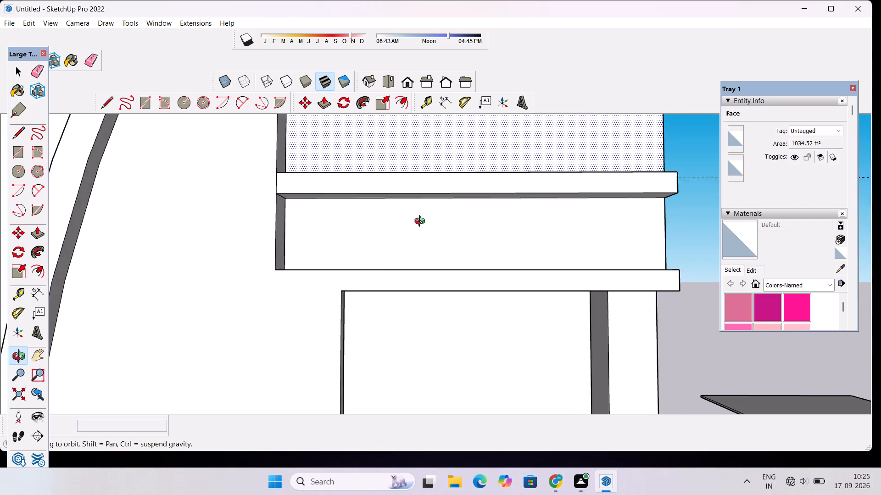
scroll(422, 222, "down", 3)
left_click_drag(379, 226, 379, 242, "shift")
scroll(379, 242, "up", 5)
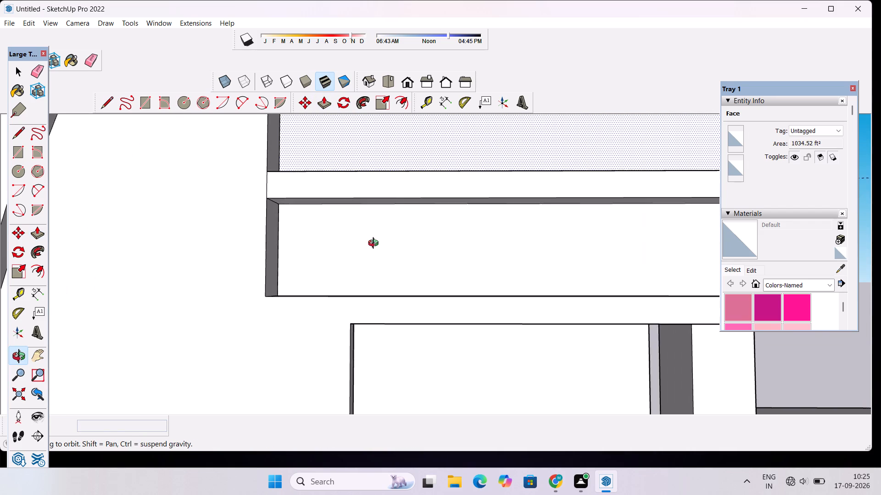
left_click_drag(375, 244, 377, 261)
scroll(377, 261, "down", 2)
left_click_drag(397, 231, 327, 239, "shift")
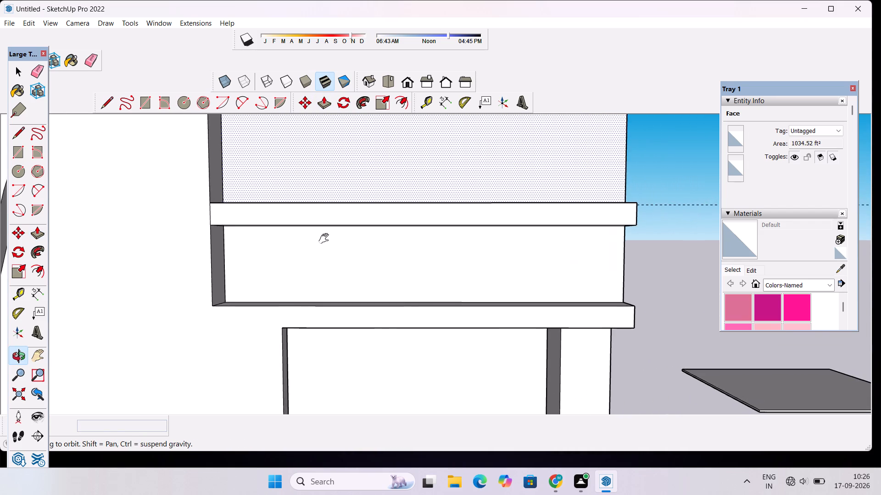
scroll(326, 239, "up", 2, "shift")
left_click_drag(311, 239, 369, 236, "shift")
left_click_drag(286, 260, 331, 242, "shift")
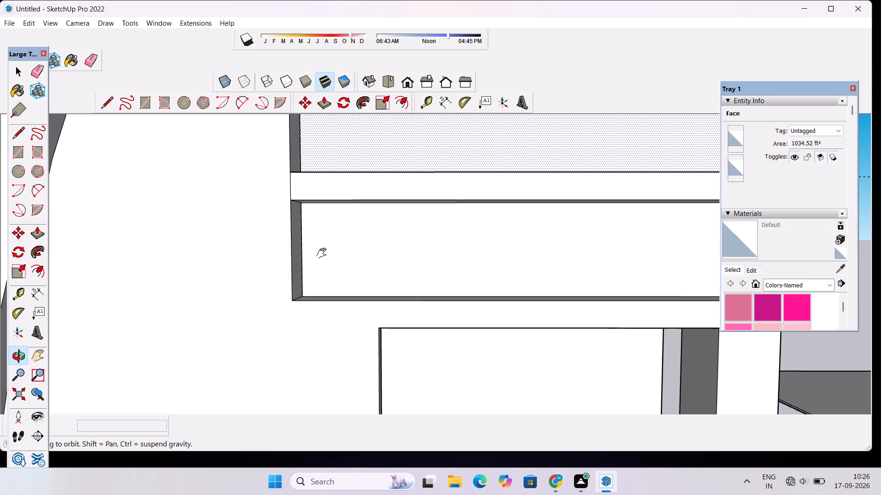
scroll(323, 253, "up", 1)
left_click_drag(323, 257, 353, 230)
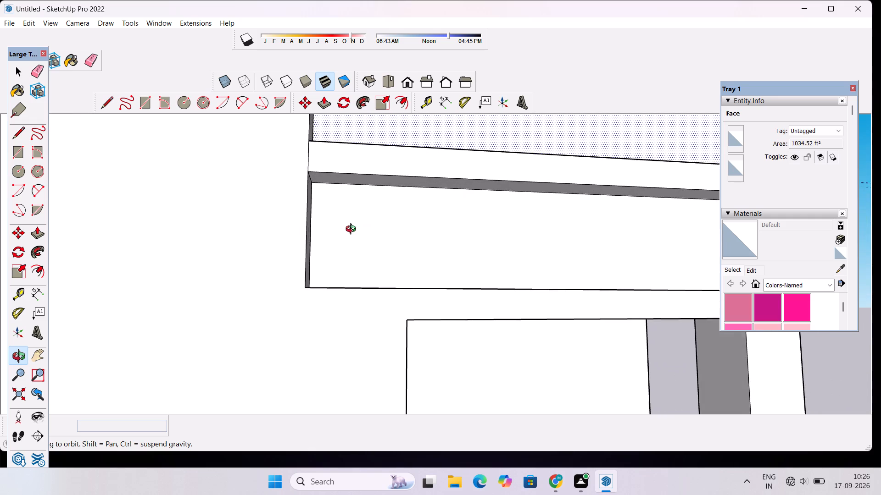
left_click_drag(353, 230, 339, 230)
left_click(335, 231)
key("r")
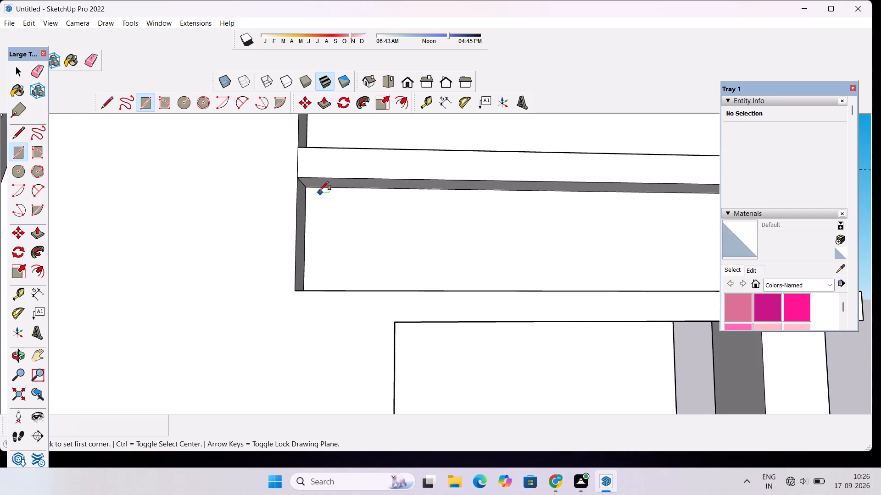
key("o")
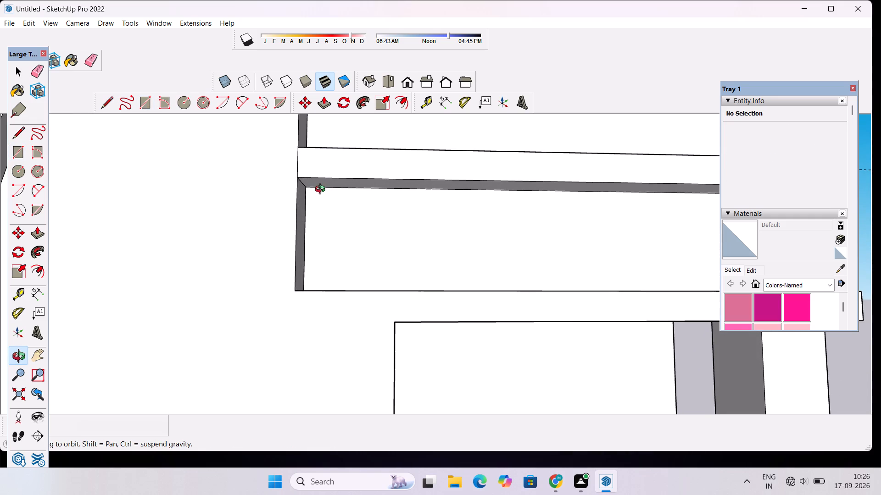
left_click_drag(323, 192, 329, 217)
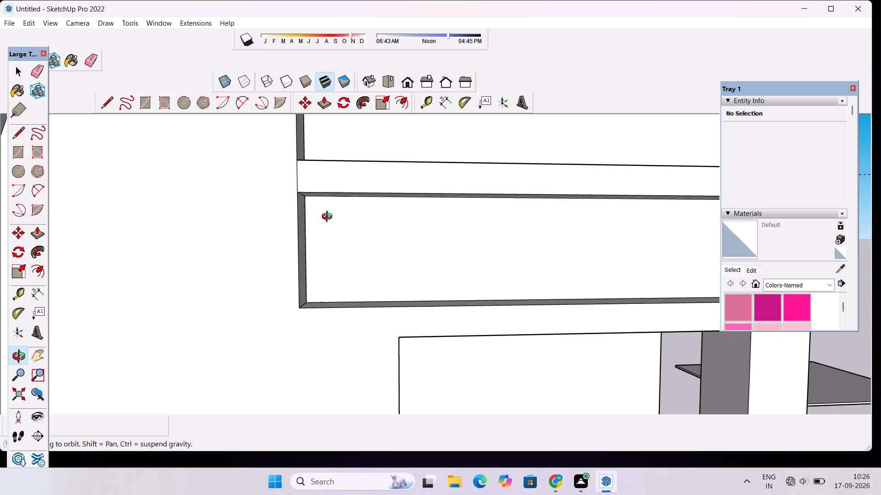
key("r")
scroll(327, 214, "up", 3)
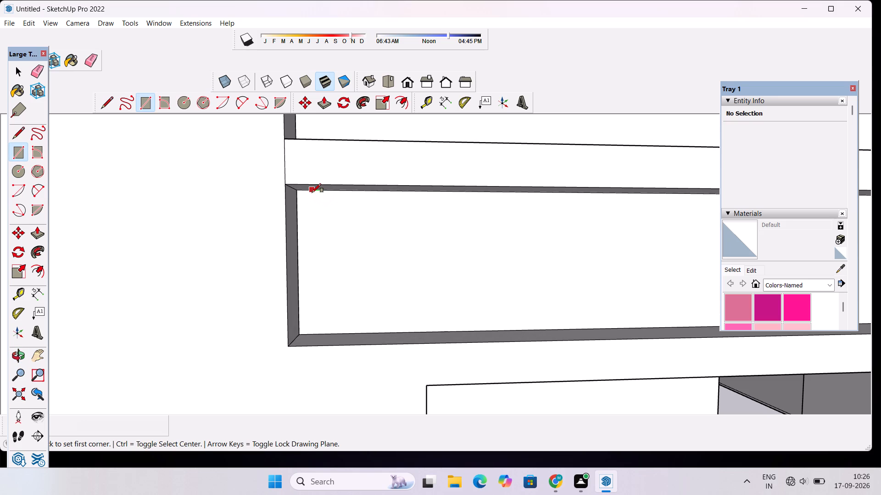
left_click(312, 192)
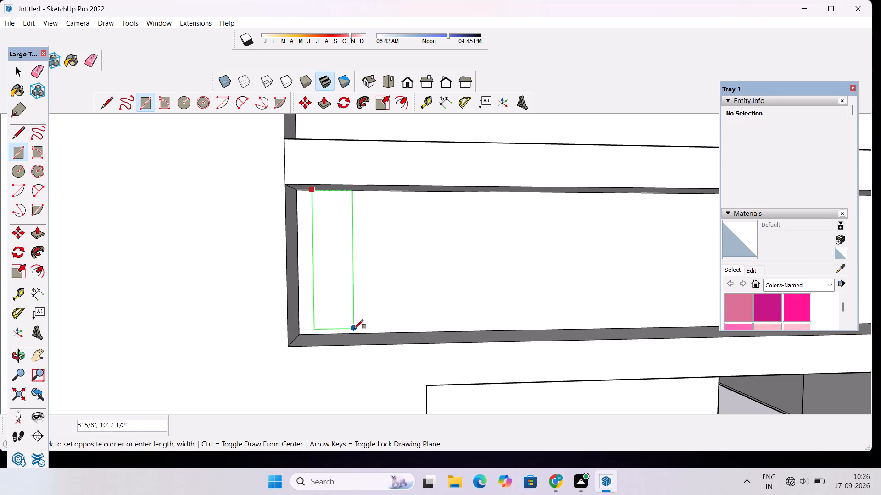
left_click(357, 331)
key("space")
Copy the upright rectangle twice along the recessed parapet wall, spacing the copies about 5' apart.
double_click(331, 296)
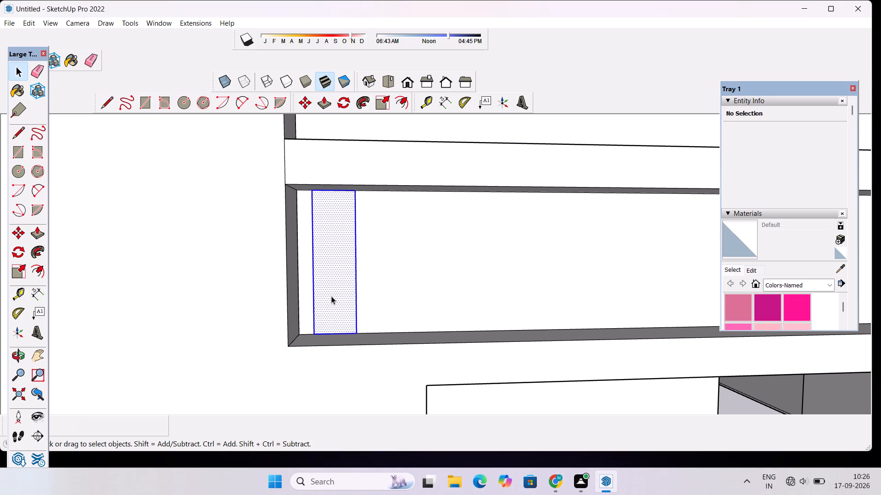
key("m")
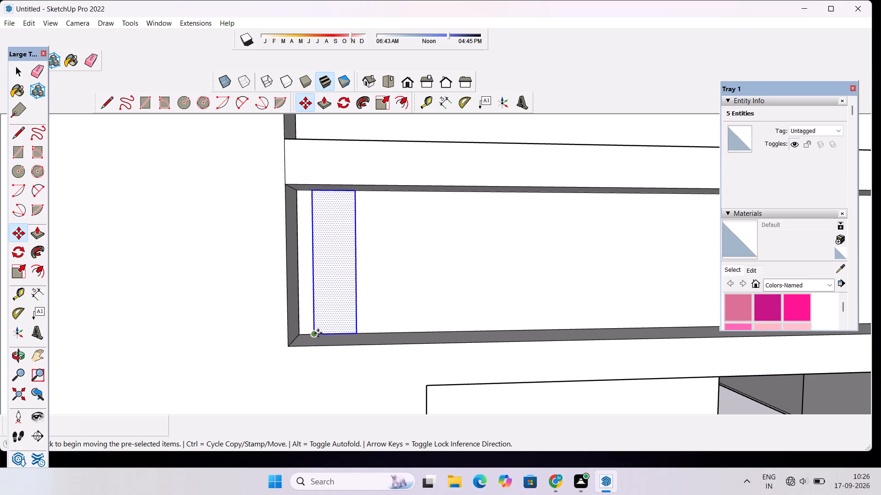
left_click(318, 333)
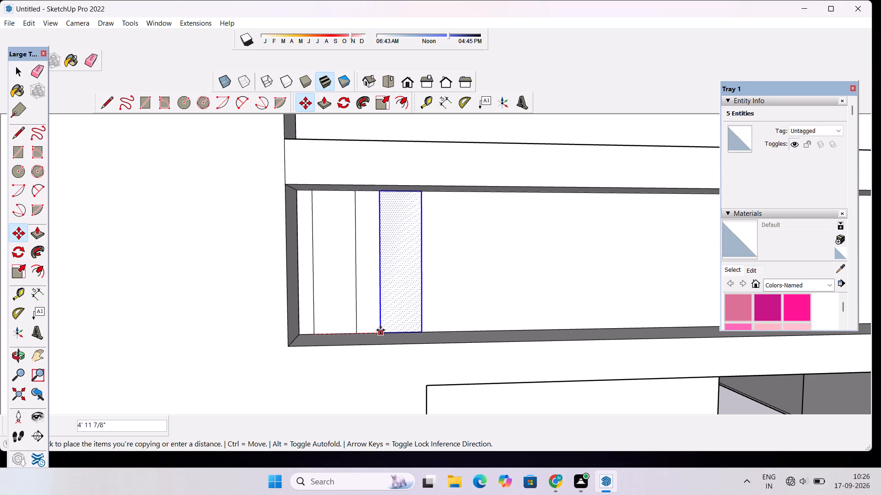
left_click(380, 330)
left_click(381, 335)
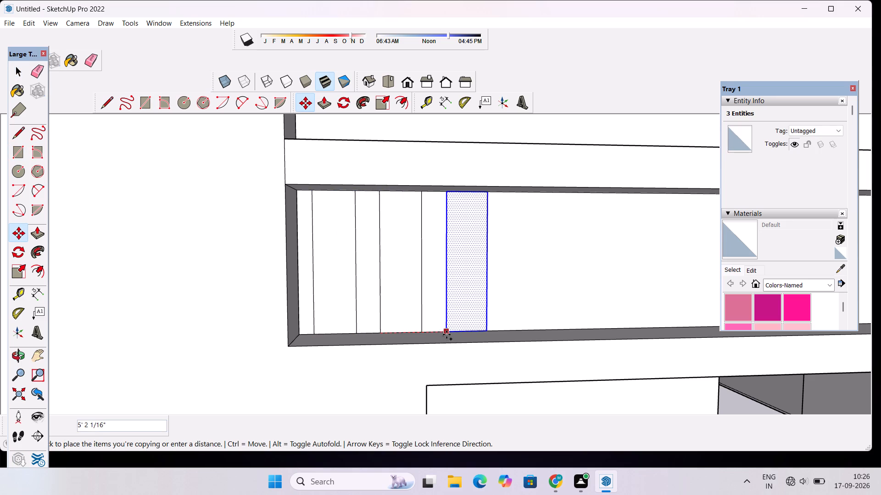
left_click(446, 335)
key("space")
Extrude the upright panel nearest the tower outward 2.5' from the recessed wall.
key("o")
left_click_drag(444, 341, 394, 341, "shift")
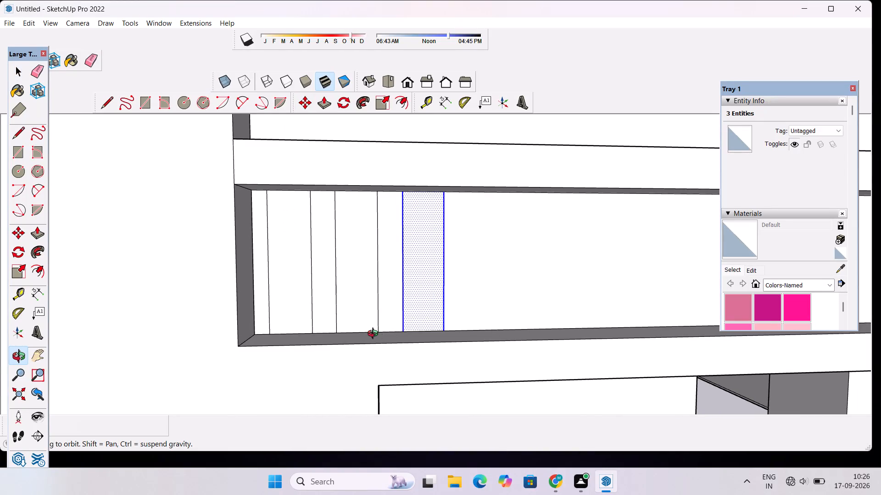
scroll(375, 335, "down", 5)
left_click_drag(386, 332, 343, 332, "shift")
scroll(339, 331, "up", 2)
key("space")
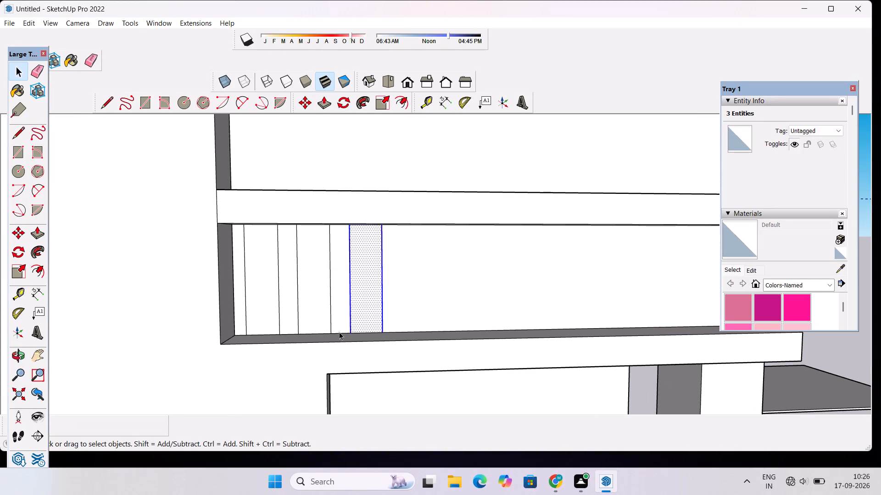
key("p")
key("space")
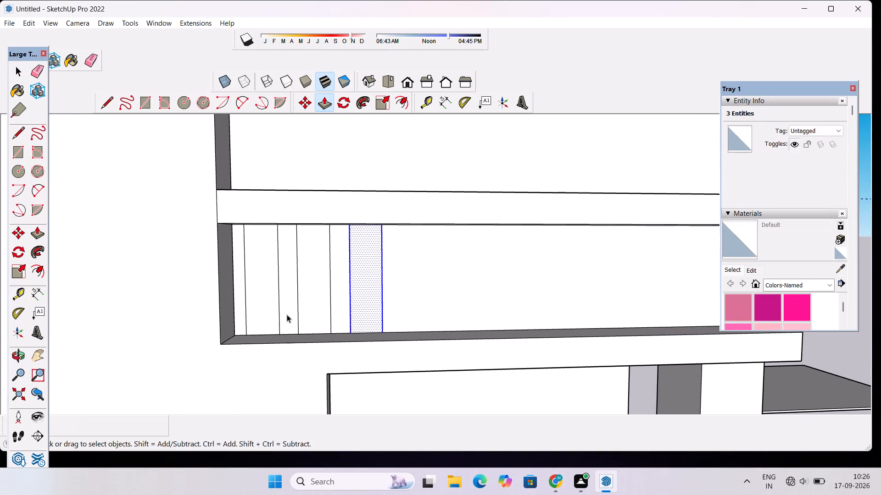
left_click(287, 314)
left_click(269, 293)
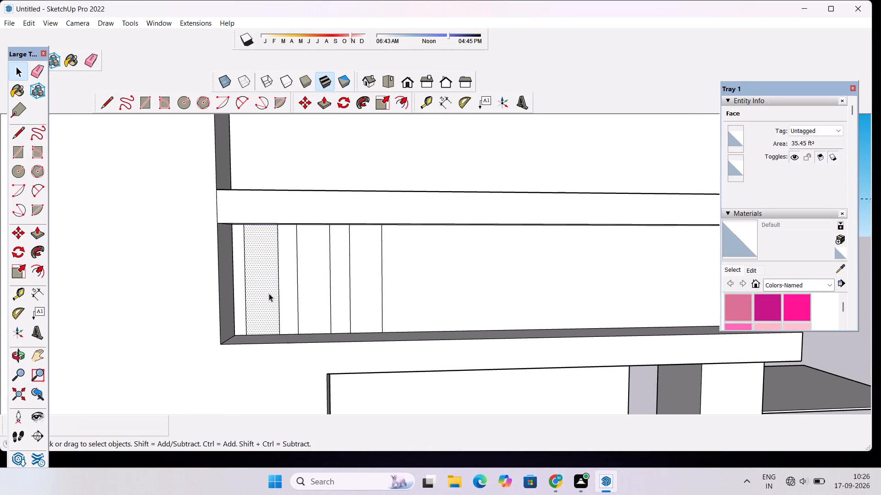
key("p")
left_click(269, 293)
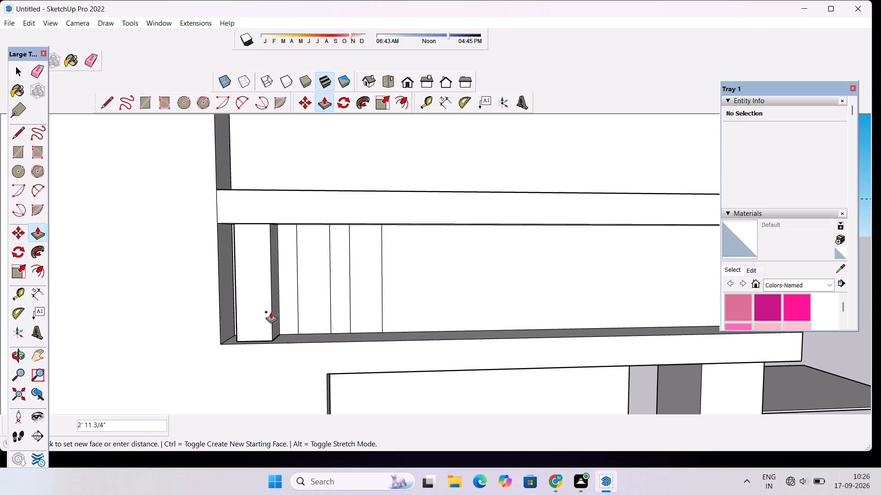
type("2.5'")
key("Return")
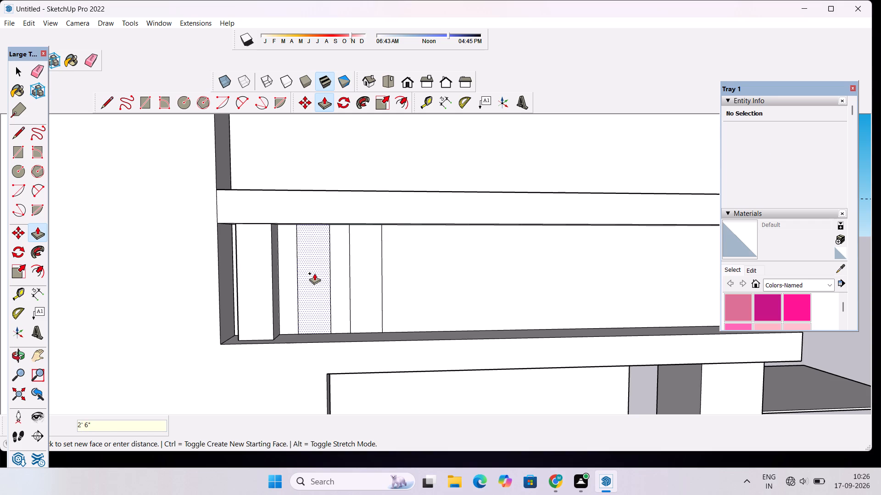
Extrude the second and third upright panels outward to match the first panel's 2' 6" depth.
left_click(314, 273)
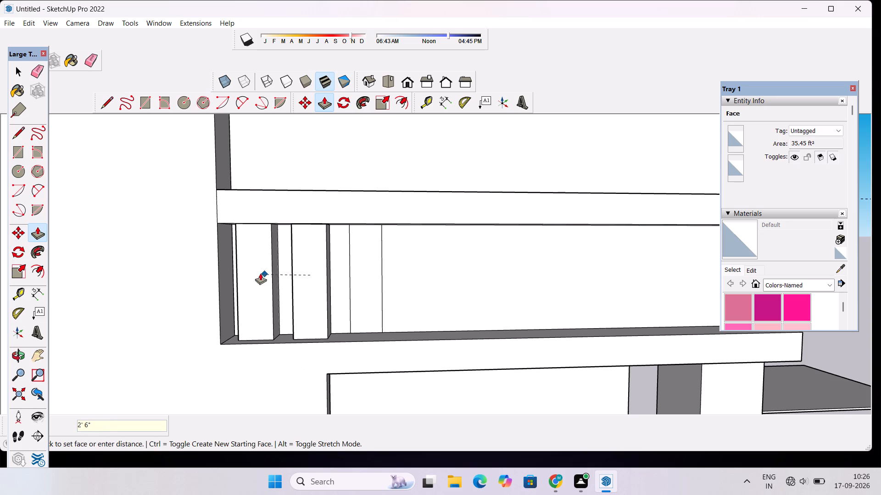
left_click(253, 269)
left_click(358, 255)
left_click(318, 264)
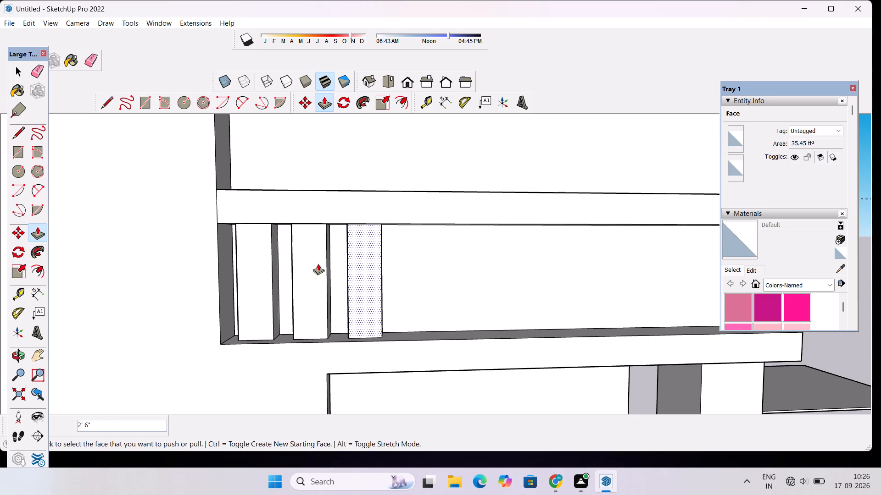
Examine the front facade from the parapet panels down to the tower windows, curved band and balconies.
scroll(276, 269, "down", 8)
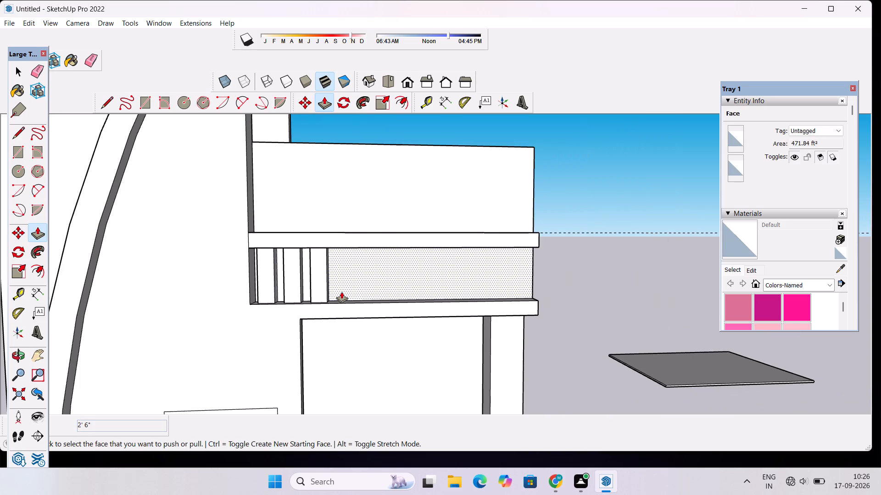
scroll(341, 291, "down", 3)
scroll(430, 214, "up", 3)
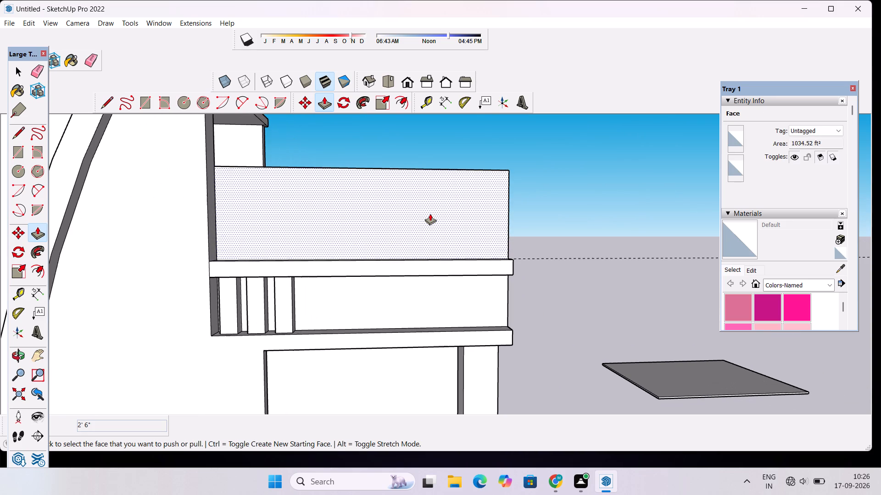
key("space")
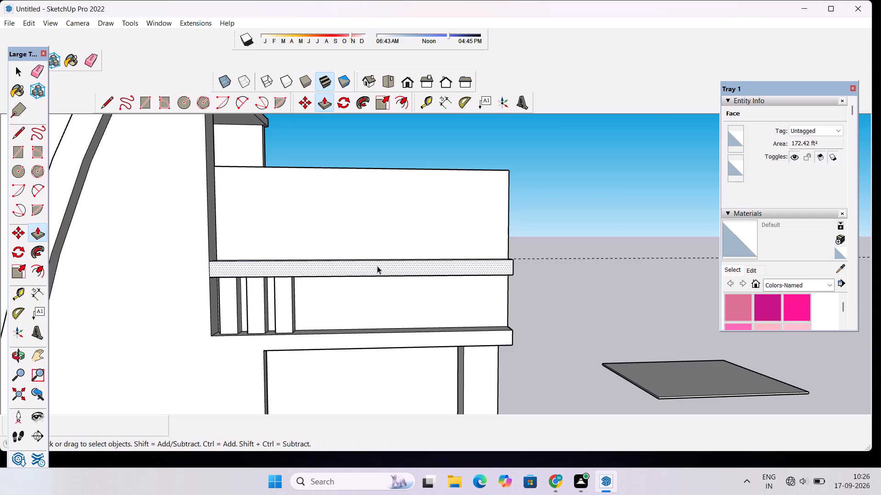
type("o")
left_click_drag(375, 262, 364, 286)
scroll(362, 281, "down", 4)
left_click_drag(368, 280, 337, 304)
scroll(321, 286, "down", 5)
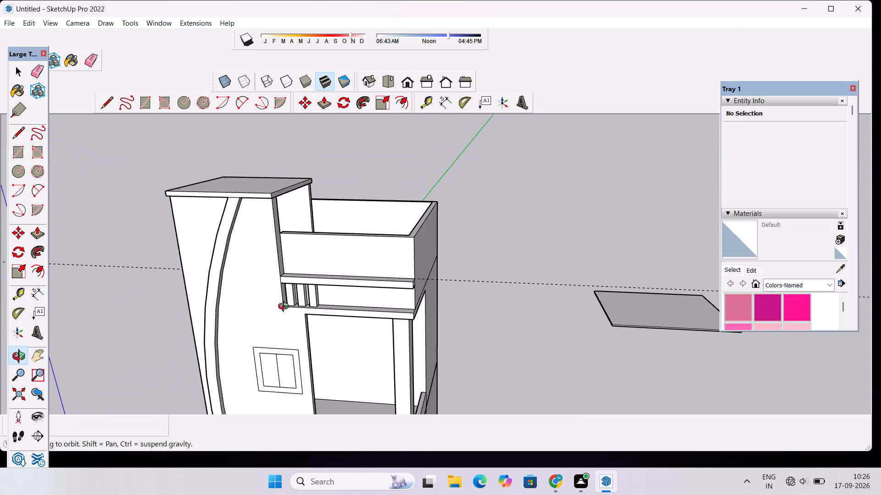
left_click_drag(305, 299, 354, 253, "shift")
scroll(326, 304, "up", 4)
scroll(325, 307, "down", 5)
left_click_drag(301, 341, 349, 298)
scroll(354, 290, "down", 4)
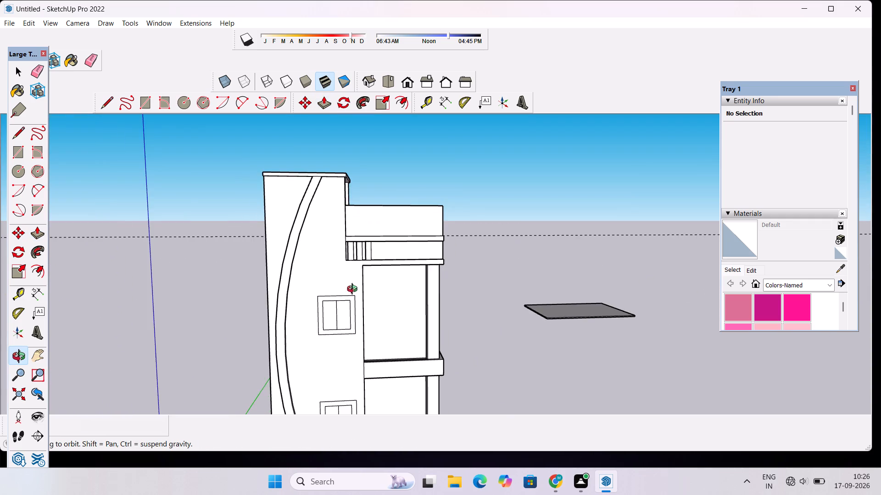
left_click_drag(318, 325, 336, 272, "shift")
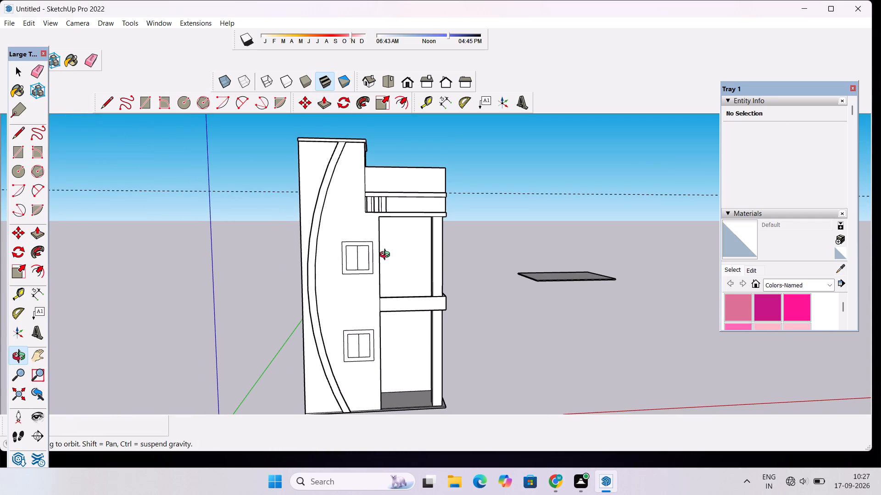
scroll(382, 261, "up", 1)
left_click_drag(381, 261, 381, 266, "shift")
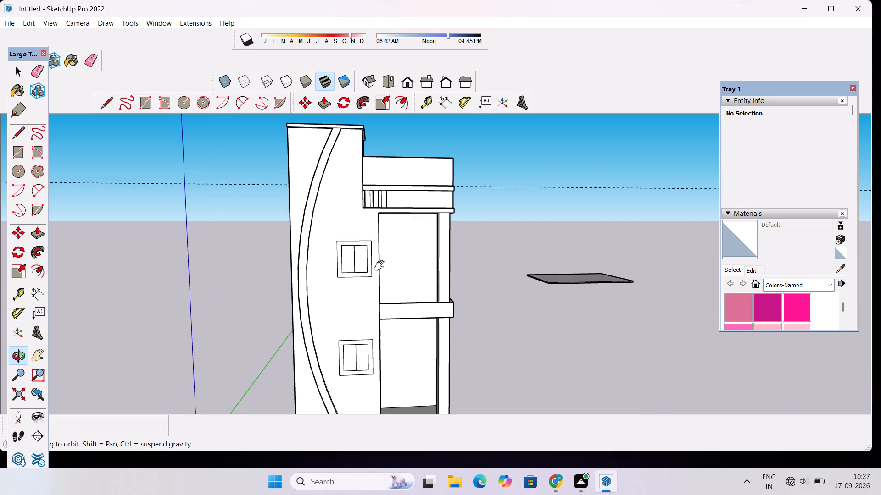
left_click_drag(381, 266, 381, 286, "shift")
scroll(381, 286, "up", 1)
left_click_drag(400, 283, 374, 278, "shift")
scroll(354, 267, "down", 2)
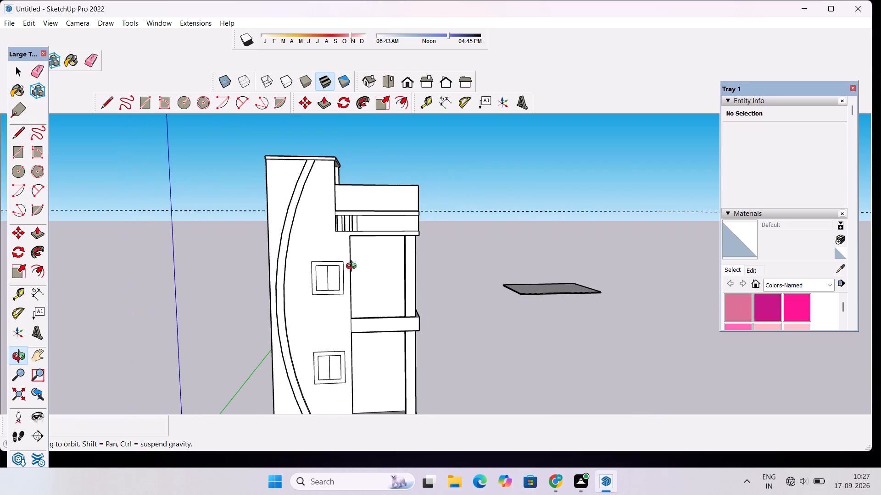
left_click_drag(383, 330, 353, 317, "shift")
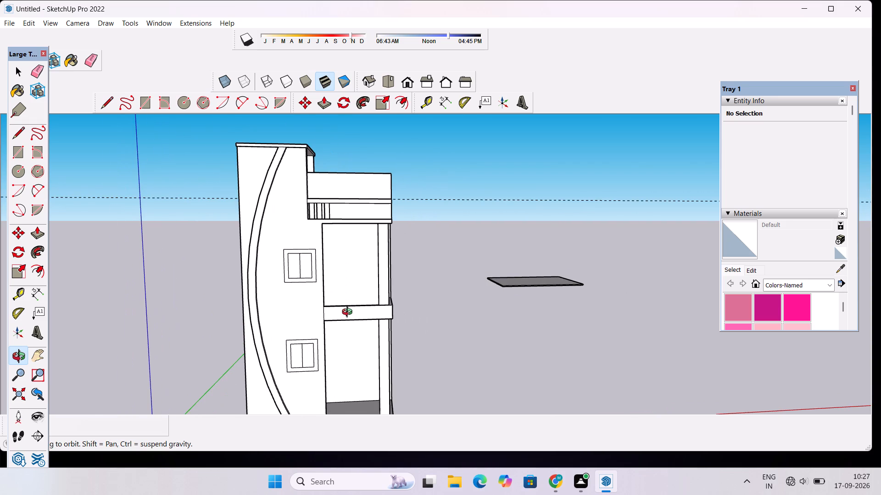
scroll(349, 313, "up", 2)
left_click_drag(349, 313, 307, 317, "shift")
scroll(235, 324, "up", 4)
left_click_drag(235, 324, 314, 317, "shift")
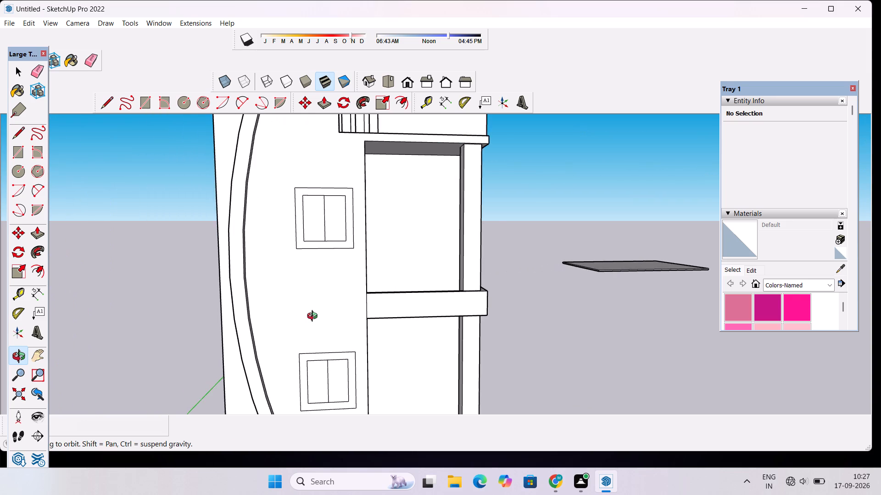
scroll(314, 317, "up", 5)
scroll(373, 293, "up", 4)
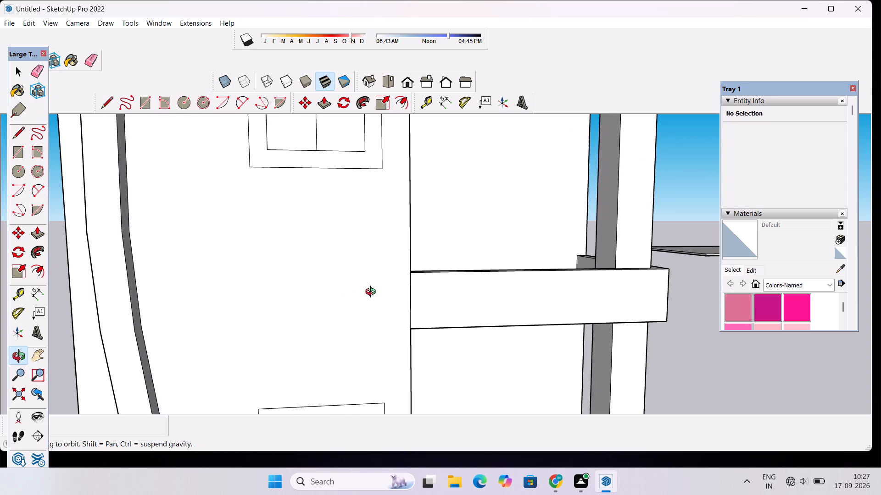
scroll(393, 289, "down", 15)
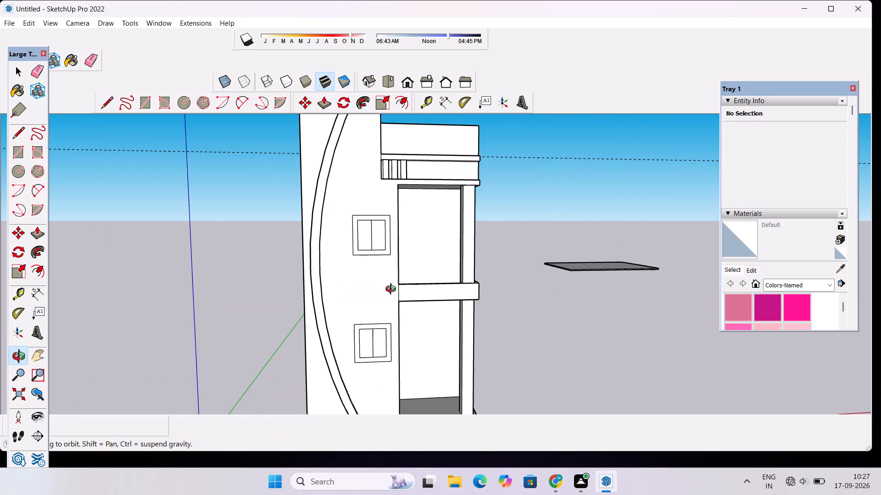
left_click_drag(396, 291, 363, 318, "shift")
scroll(358, 310, "up", 2)
scroll(358, 310, "down", 3)
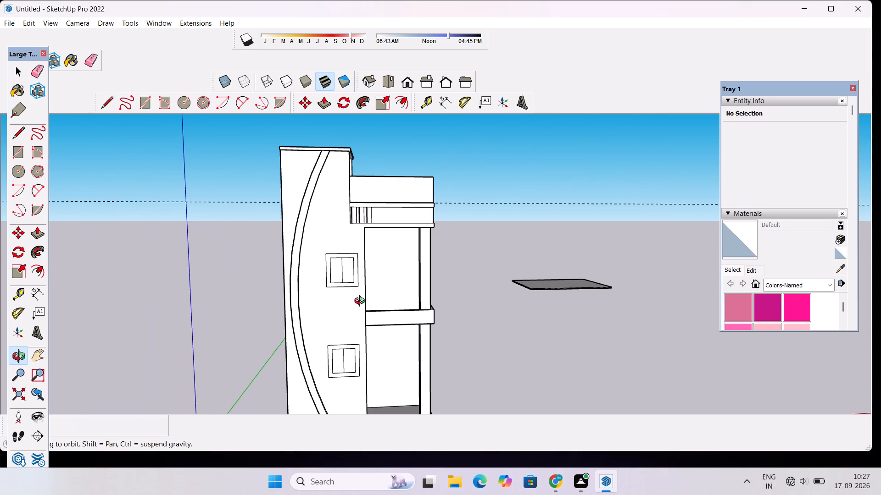
scroll(360, 298, "up", 5)
left_click_drag(321, 259, 325, 266, "shift")
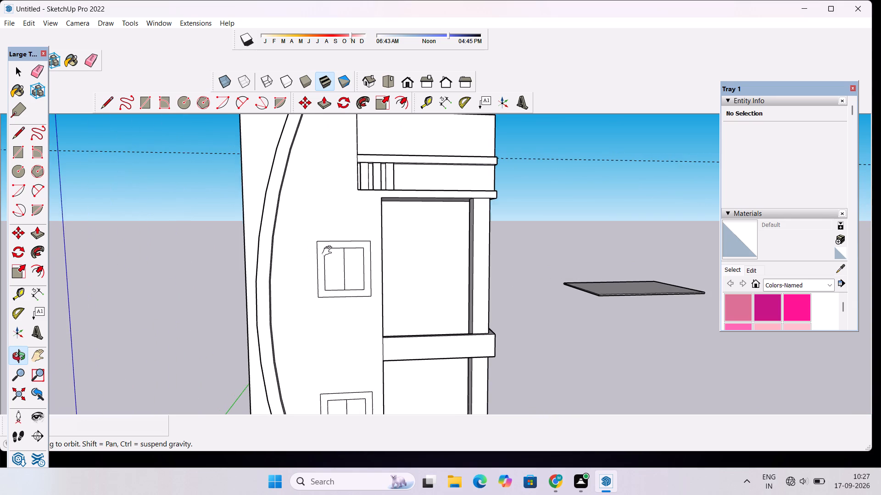
scroll(329, 251, "down", 5, "shift")
left_click_drag(341, 280, 347, 292, "shift")
scroll(286, 293, "up", 11, "shift")
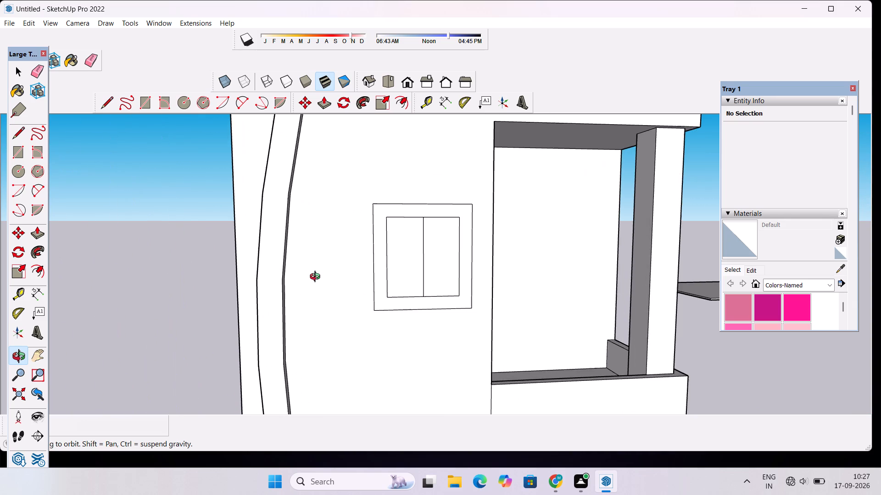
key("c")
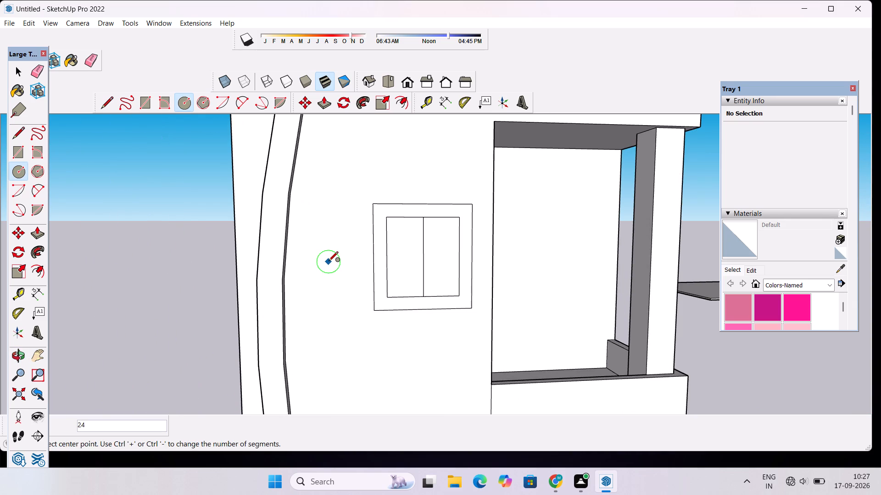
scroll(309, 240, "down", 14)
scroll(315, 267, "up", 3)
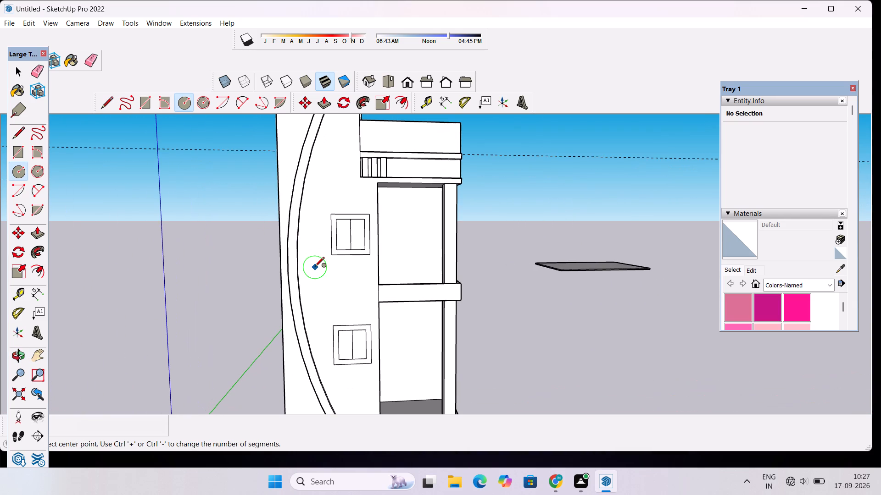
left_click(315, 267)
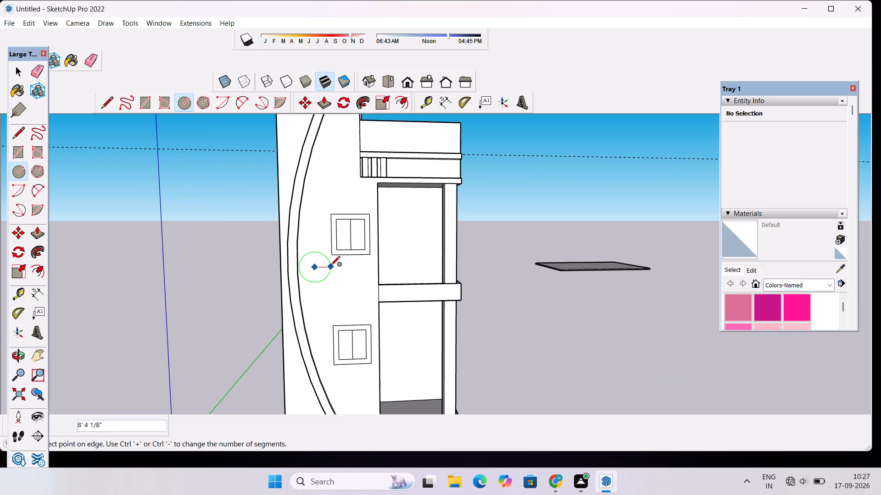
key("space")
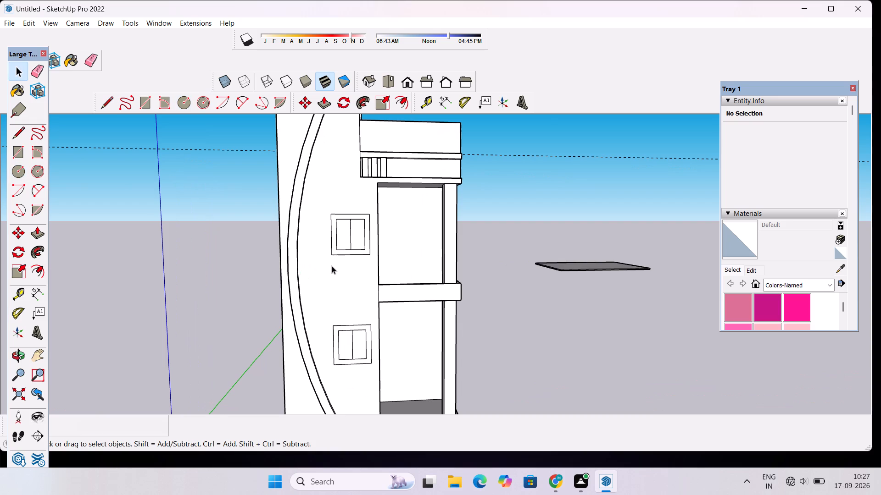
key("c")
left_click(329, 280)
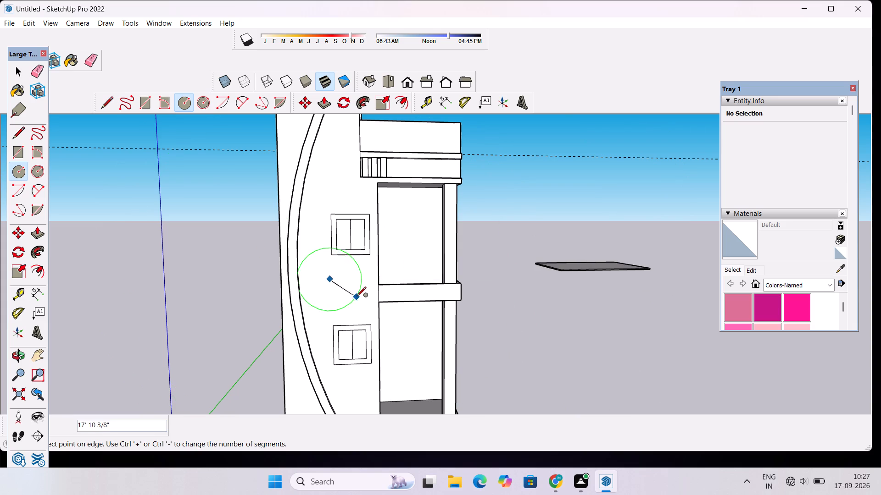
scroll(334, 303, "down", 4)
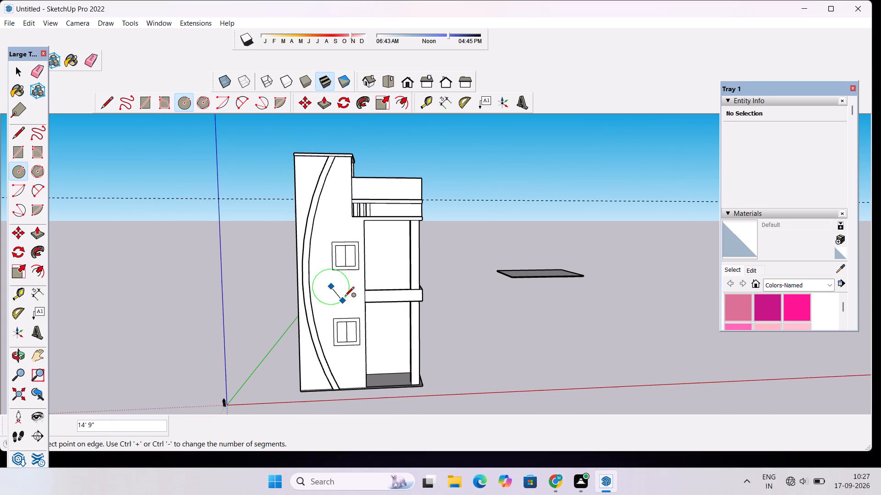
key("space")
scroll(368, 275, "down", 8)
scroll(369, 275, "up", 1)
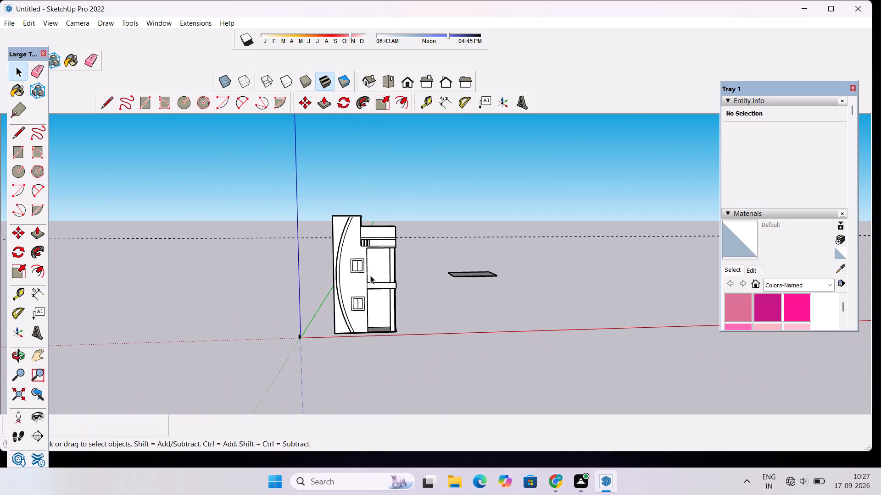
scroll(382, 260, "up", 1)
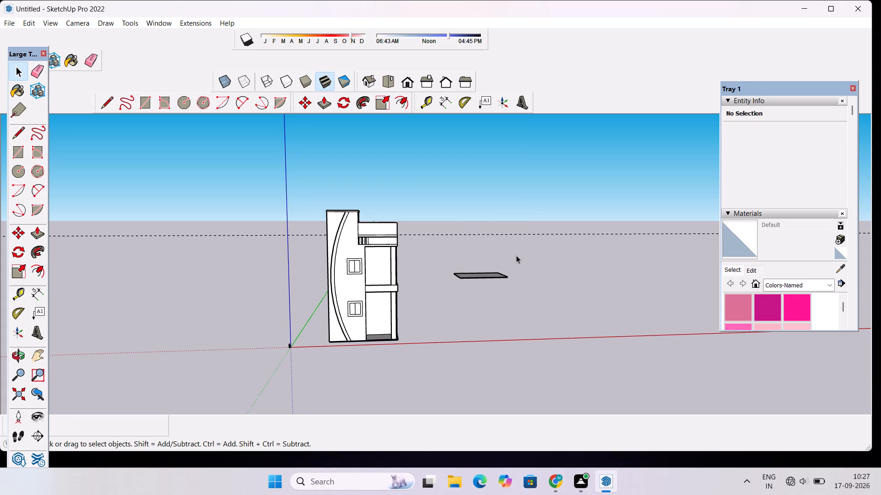
Examine the front facade around the middle balcony, the tower windows and the curved band from several angles.
scroll(379, 279, "up", 1)
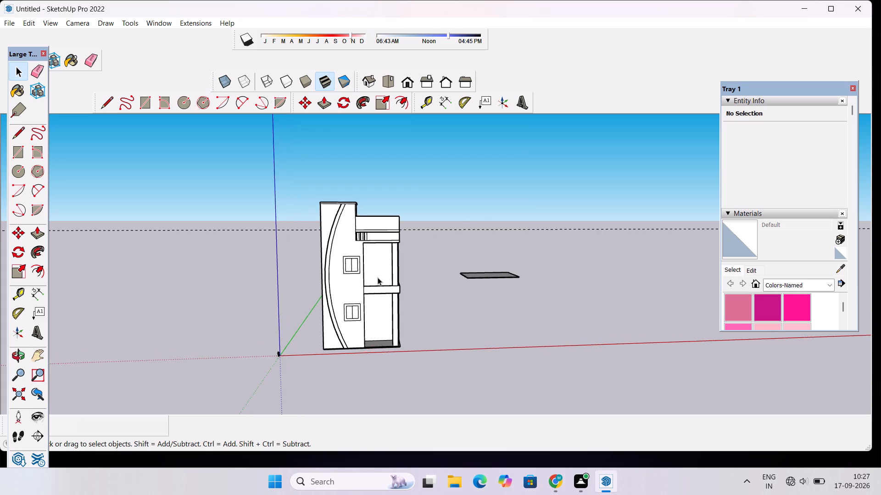
scroll(376, 276, "up", 8)
scroll(369, 277, "down", 3)
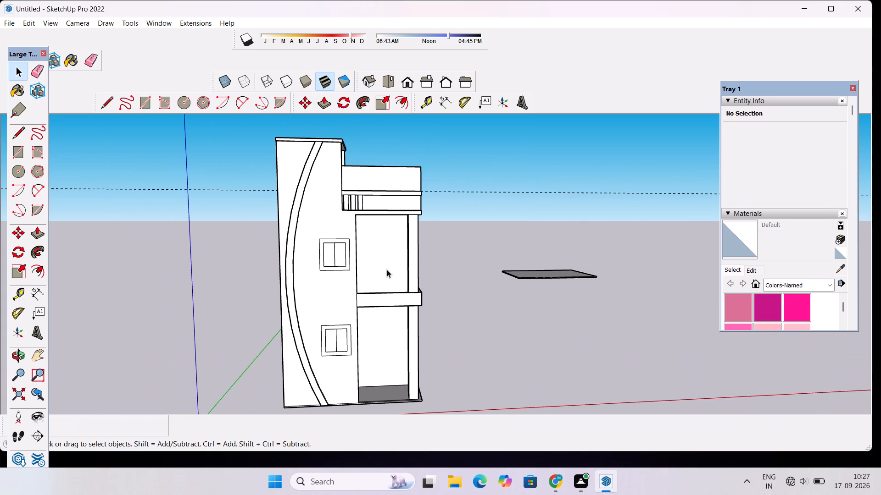
key("o")
left_click_drag(382, 277, 384, 292)
scroll(361, 320, "up", 6)
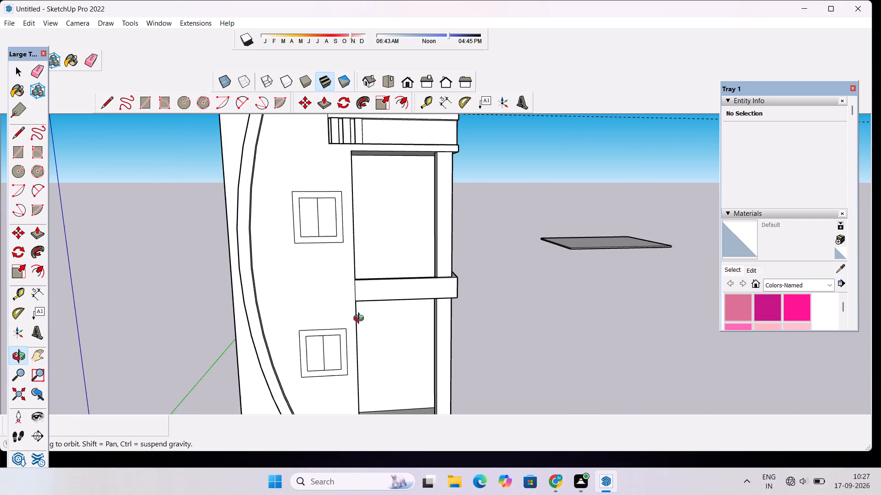
left_click_drag(442, 319, 492, 336)
scroll(320, 321, "up", 4)
left_click_drag(432, 329, 367, 344)
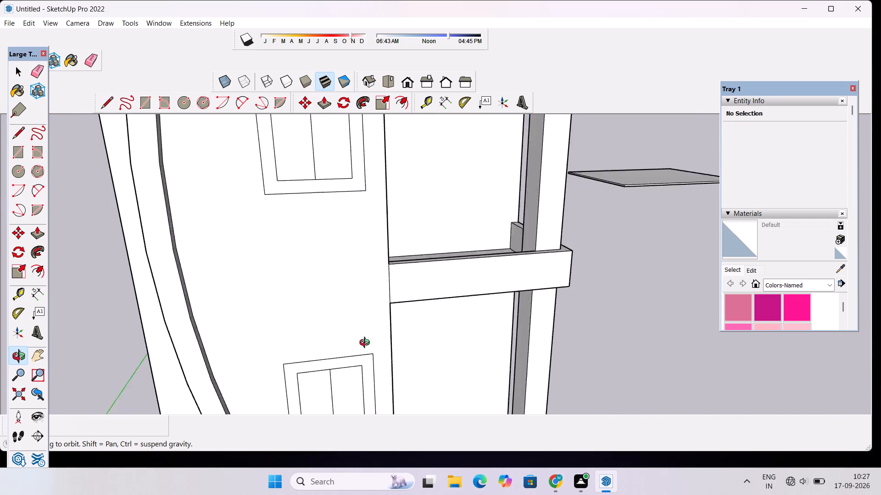
left_click_drag(367, 344, 323, 326)
scroll(318, 312, "down", 4)
left_click_drag(334, 307, 406, 319, "shift")
scroll(406, 314, "up", 3)
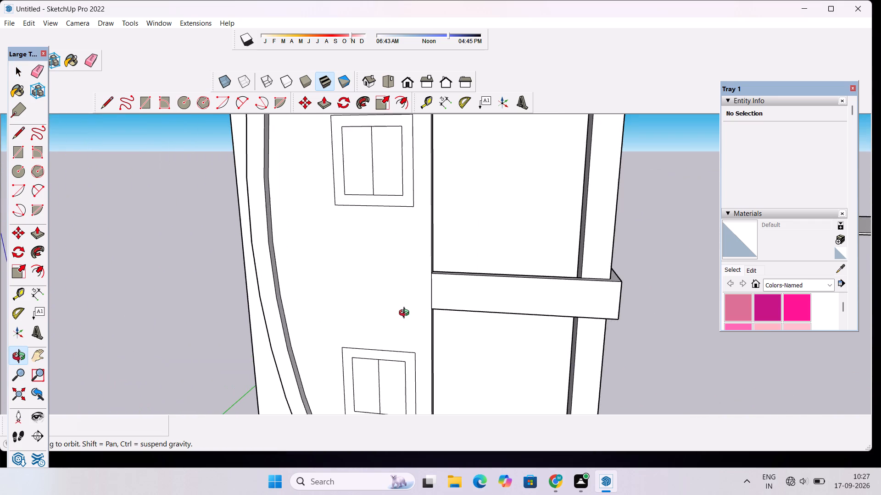
scroll(404, 307, "down", 4)
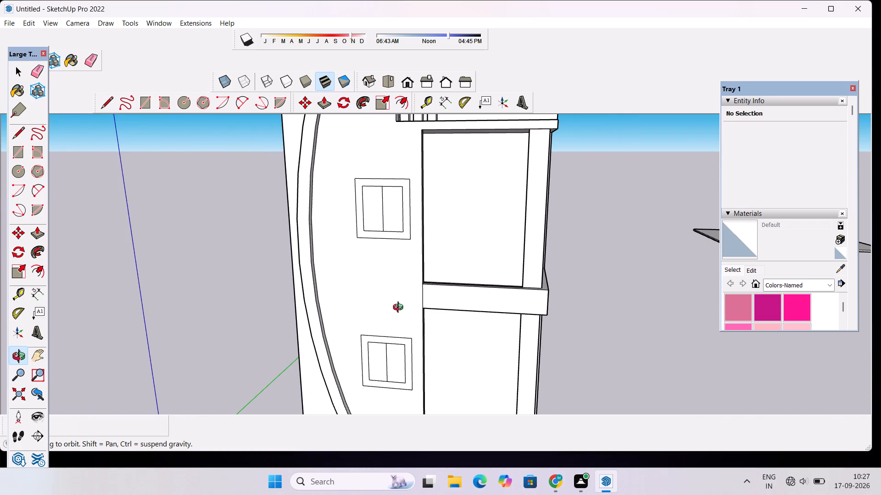
left_click_drag(400, 308, 417, 324)
scroll(487, 307, "up", 4)
left_click_drag(488, 304, 415, 308, "shift")
scroll(415, 308, "up", 4)
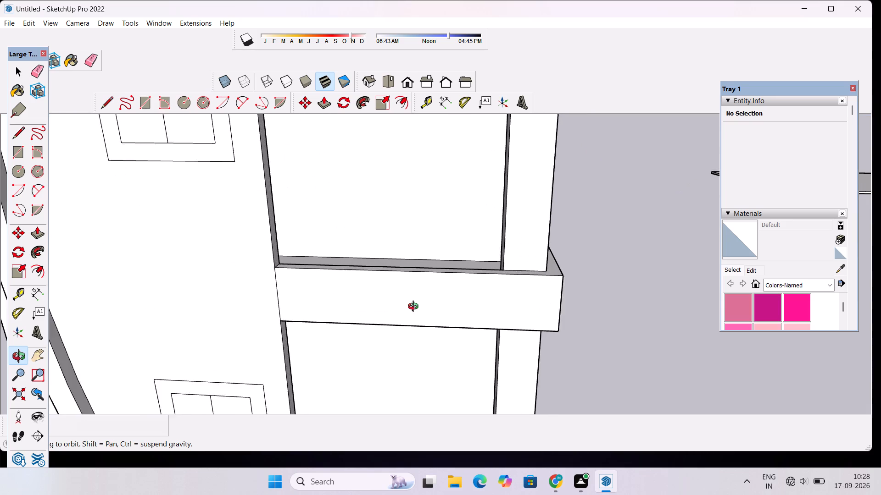
scroll(415, 308, "up", 1)
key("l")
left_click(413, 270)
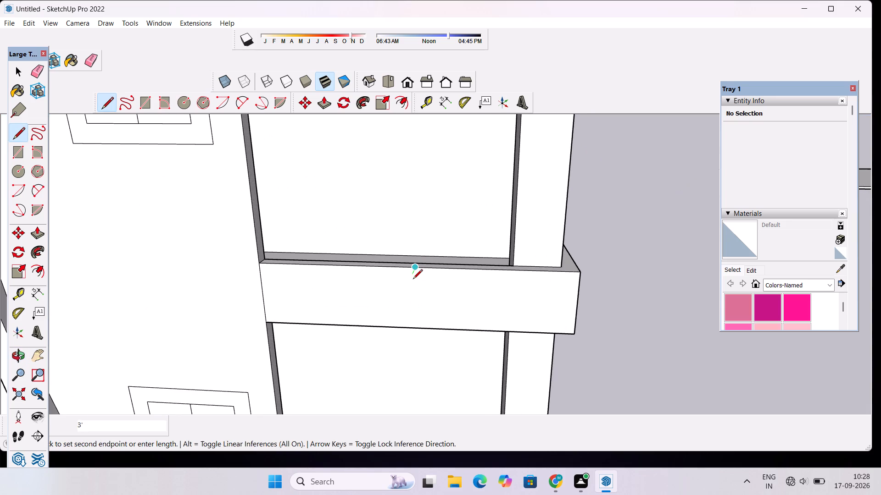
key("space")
Place horizontal guides on the middle balcony's front face, 2' below its top edge and 2.5' above its bottom edge.
type("t")
left_click(424, 271)
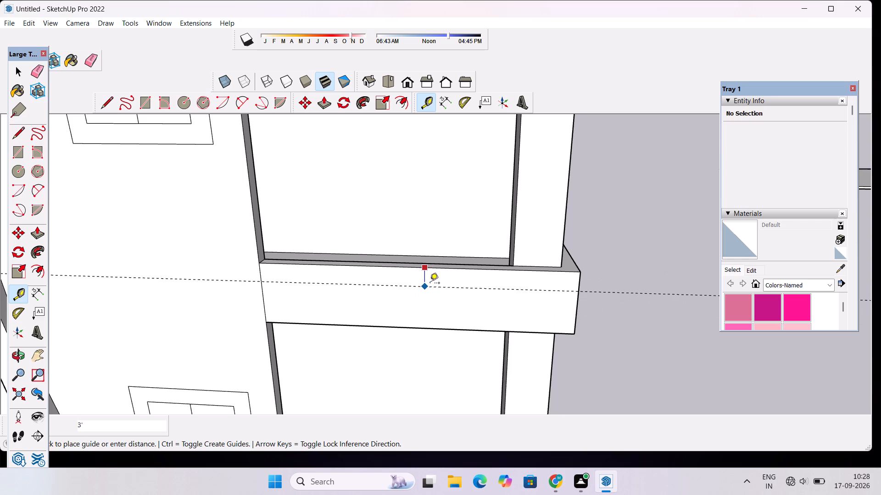
type("2'")
key("Return")
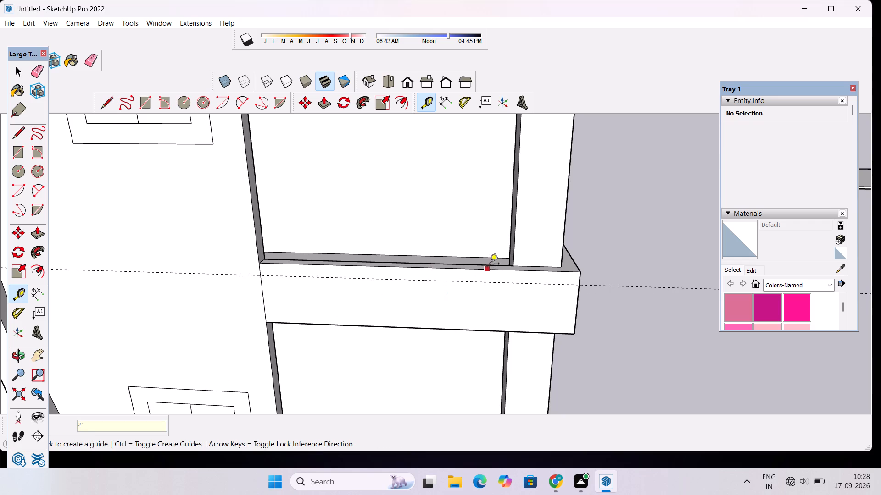
scroll(496, 259, "down", 4)
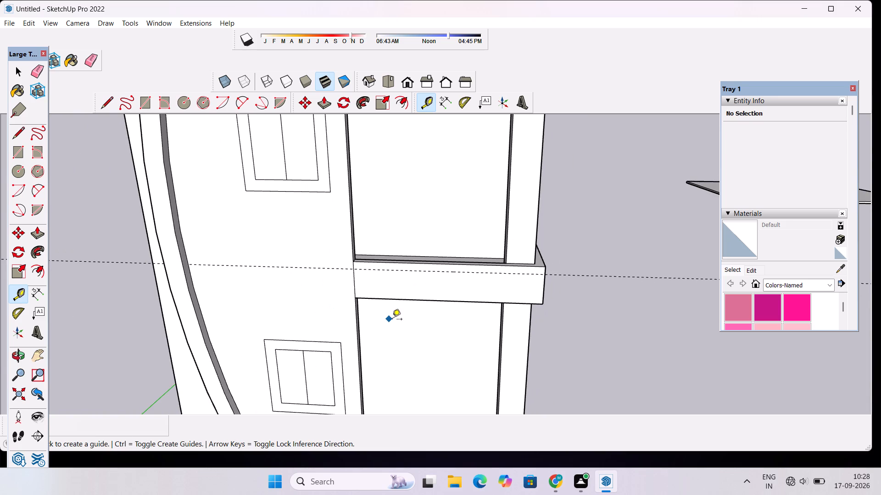
scroll(396, 320, "up", 5)
scroll(426, 292, "down", 2)
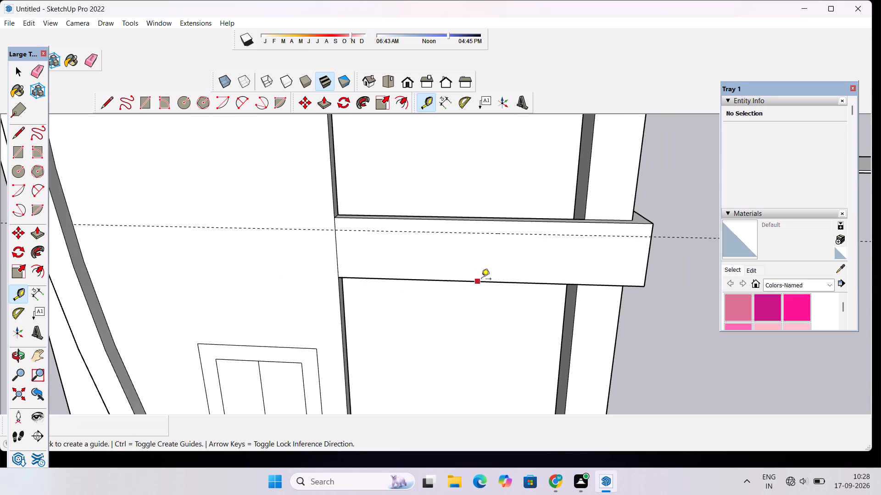
left_click(489, 281)
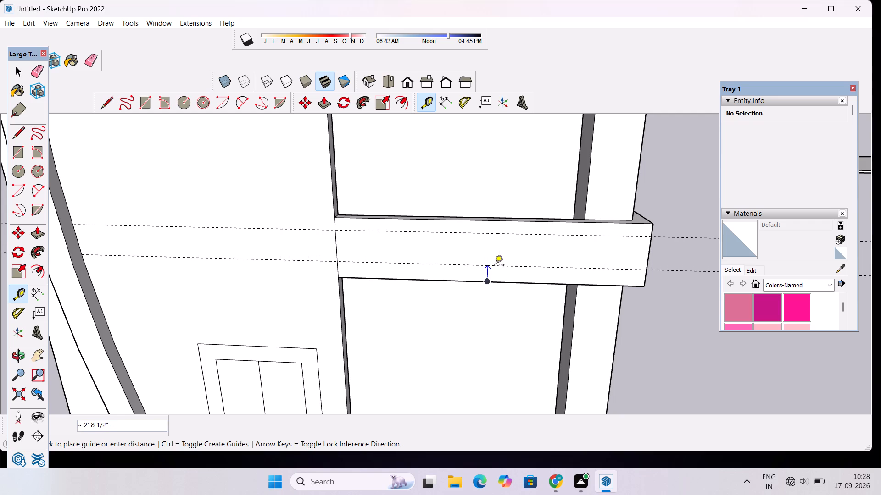
type("2.5'")
key("Return")
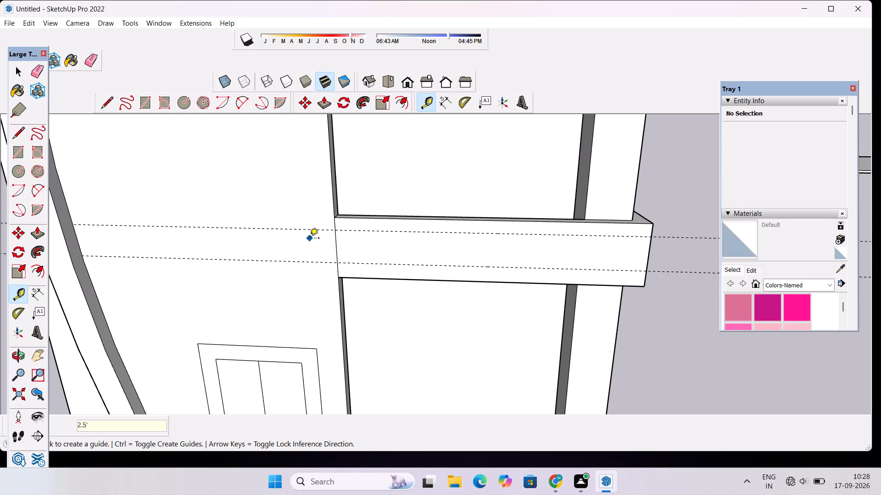
Place a vertical guide on the tower wall, 17' from the balcony's side edge towards the curved band.
scroll(390, 222, "down", 4)
scroll(351, 262, "up", 1)
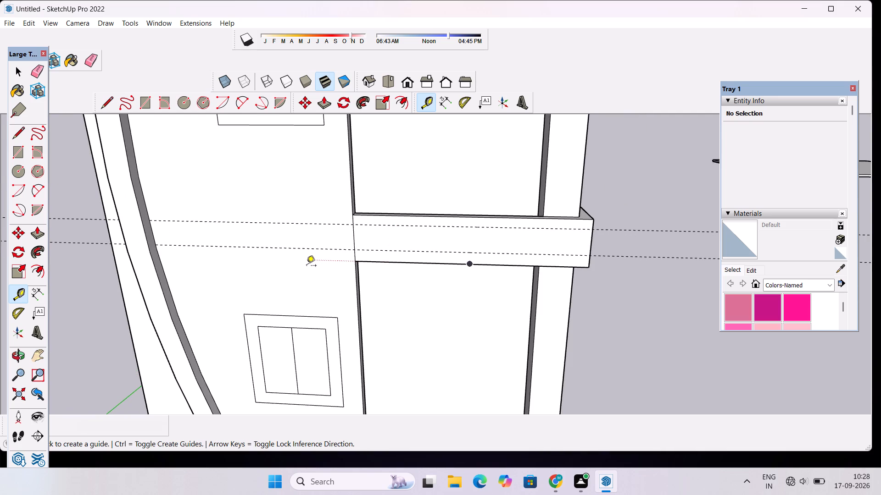
scroll(288, 287, "up", 3)
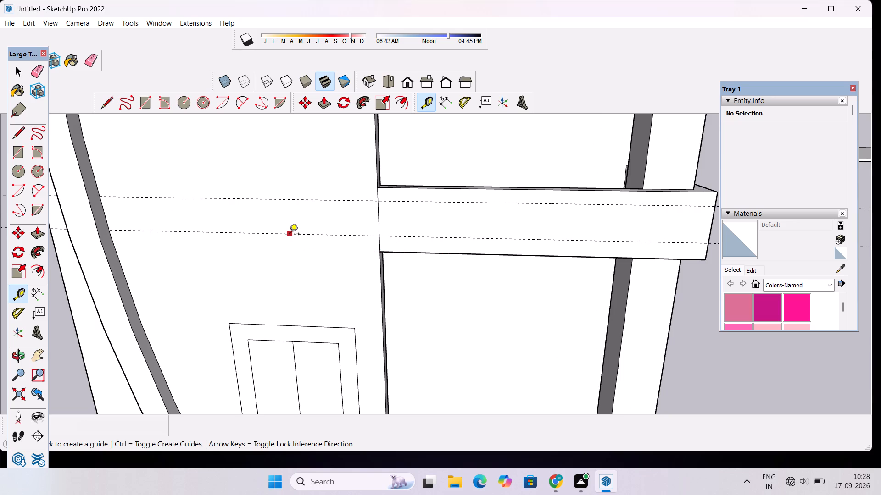
scroll(264, 241, "down", 1)
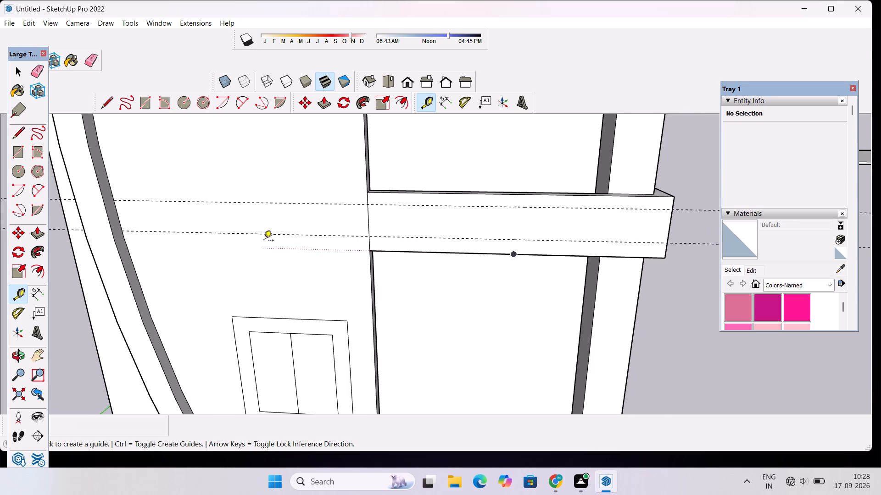
left_click(368, 246)
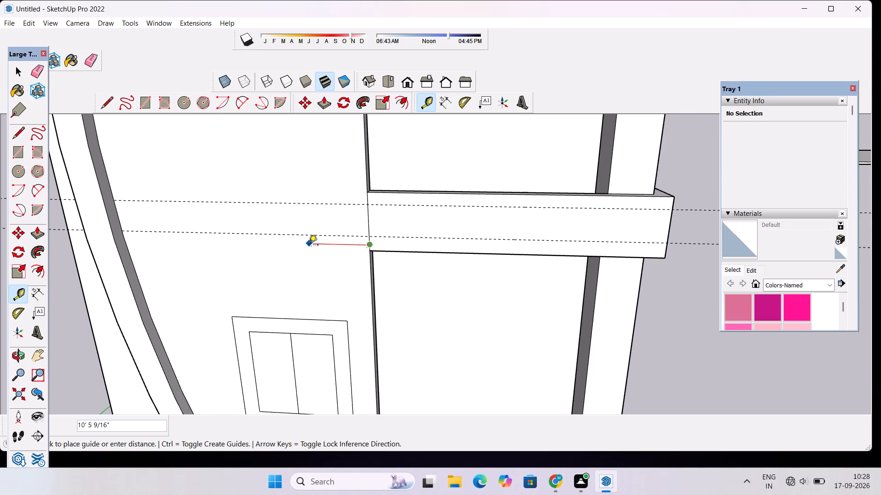
key("space")
type("t")
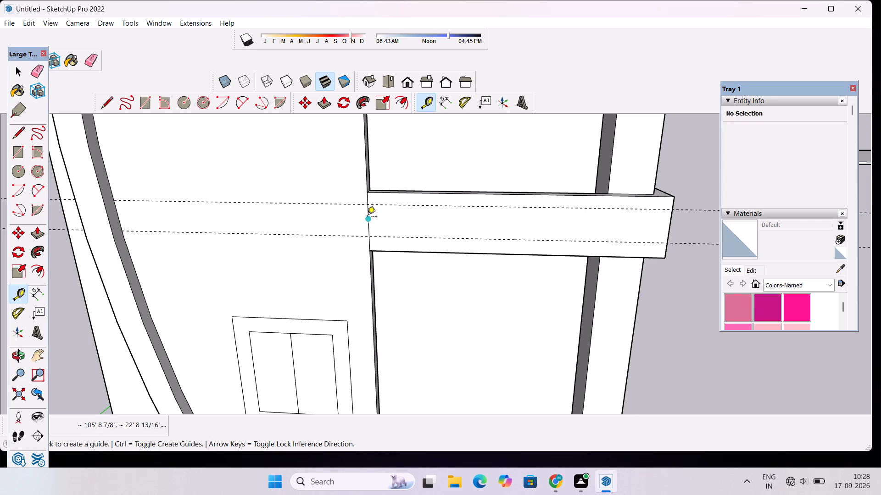
left_click(367, 217)
scroll(276, 236, "down", 5)
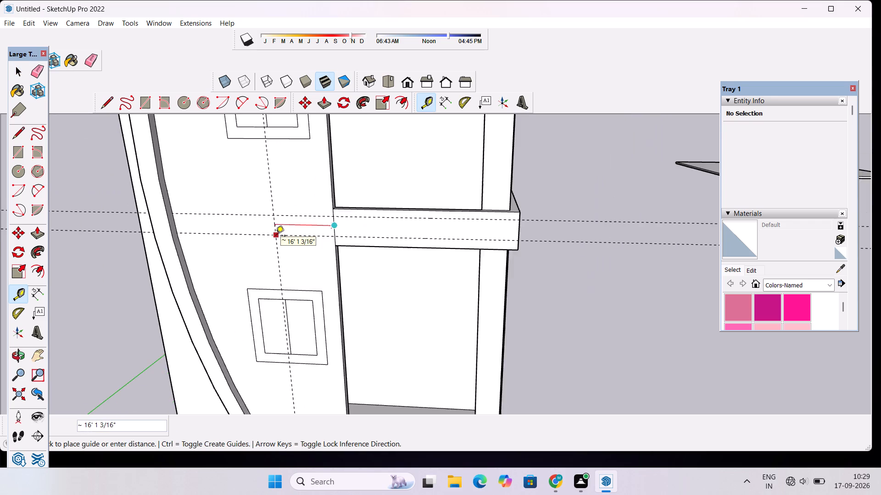
scroll(276, 236, "down", 4)
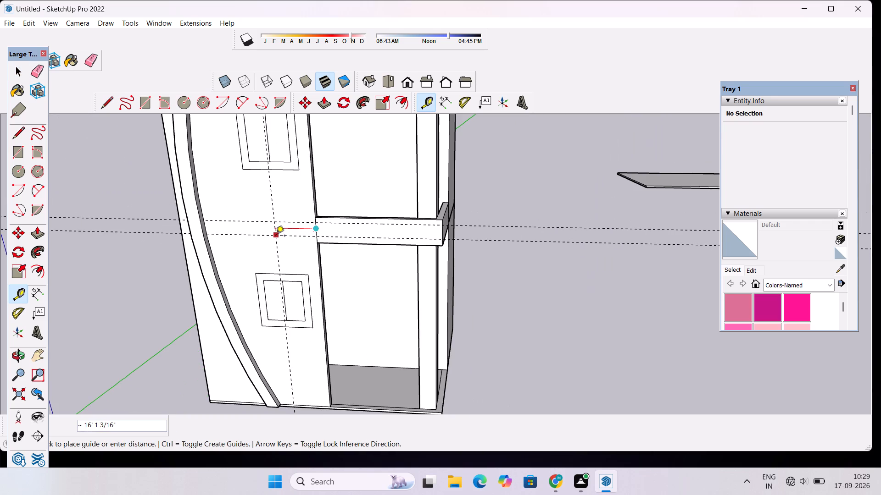
scroll(272, 236, "up", 6)
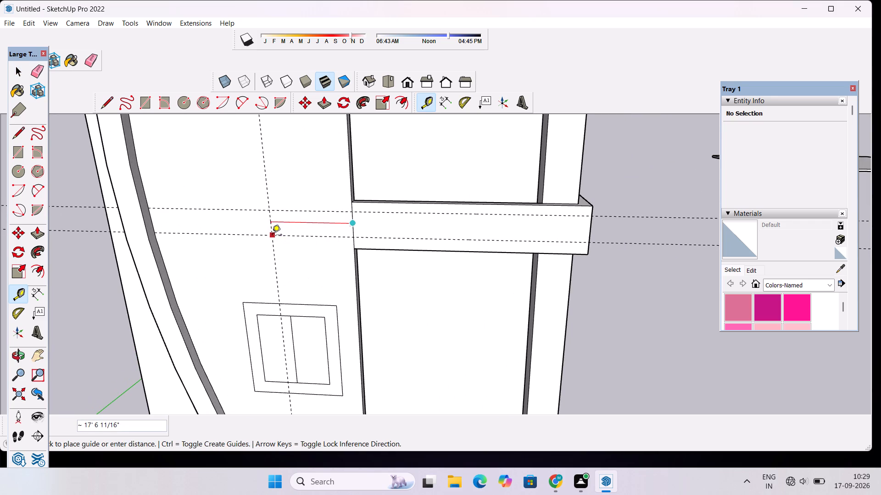
type("17'")
key("Return")
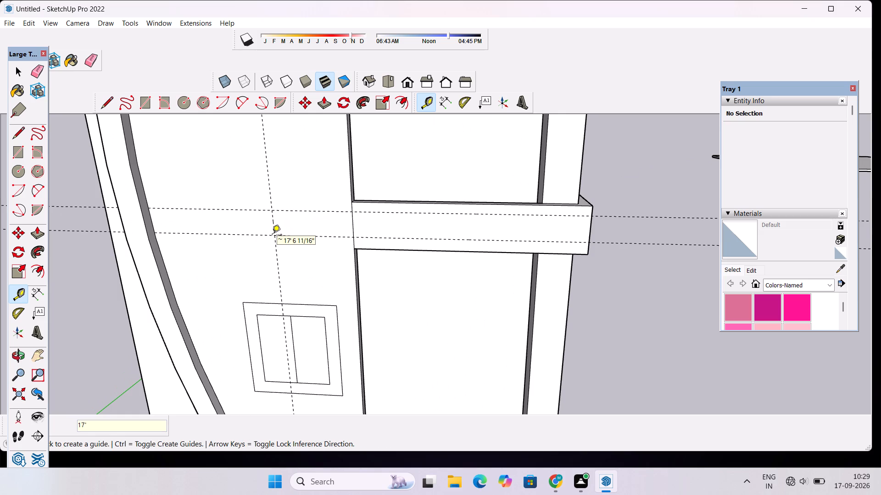
Outline a 65' long strip along the lower guide, from the balcony's outer corner to the vertical guide, closing its 17' tower extension.
key("l")
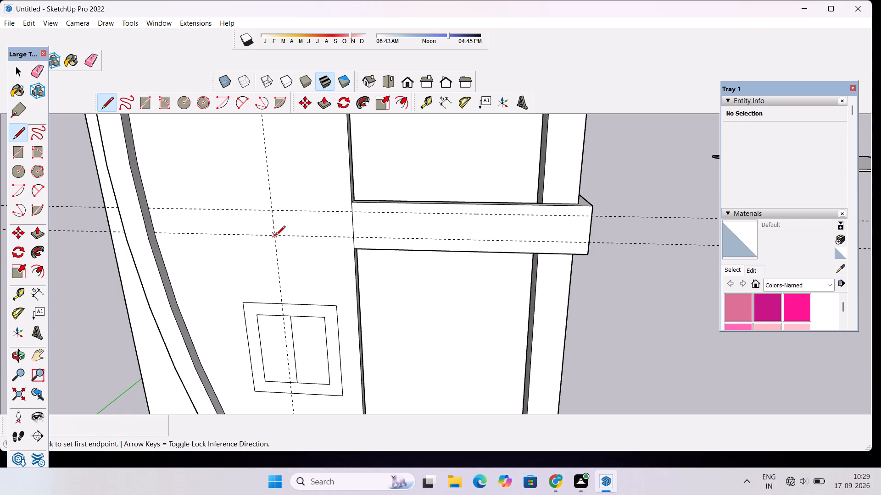
left_click(275, 236)
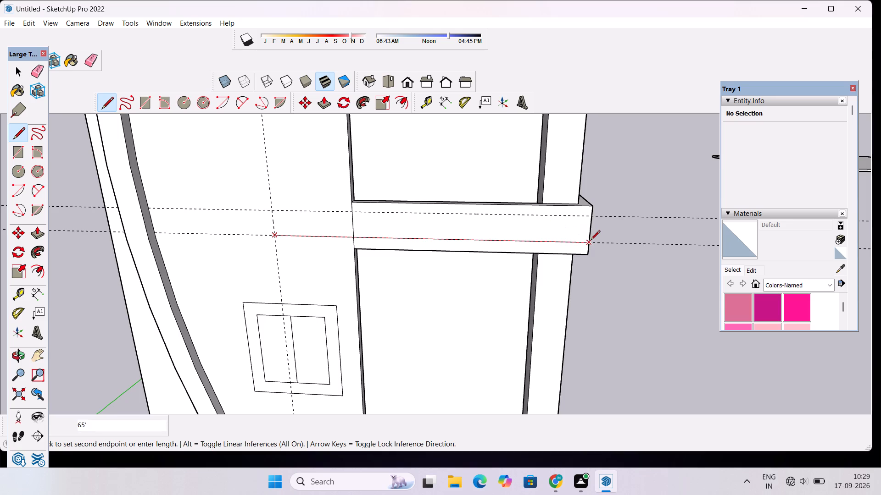
left_click(591, 243)
scroll(361, 247, "up", 4)
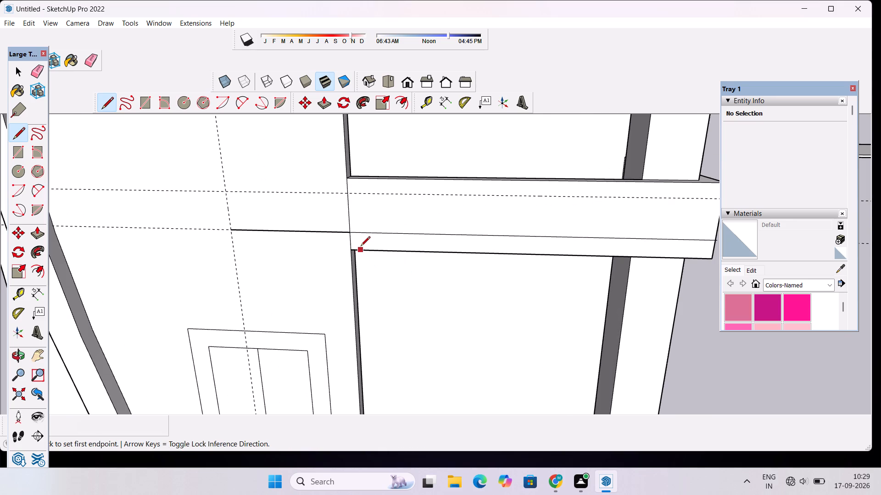
scroll(341, 242, "up", 5)
left_click(357, 257)
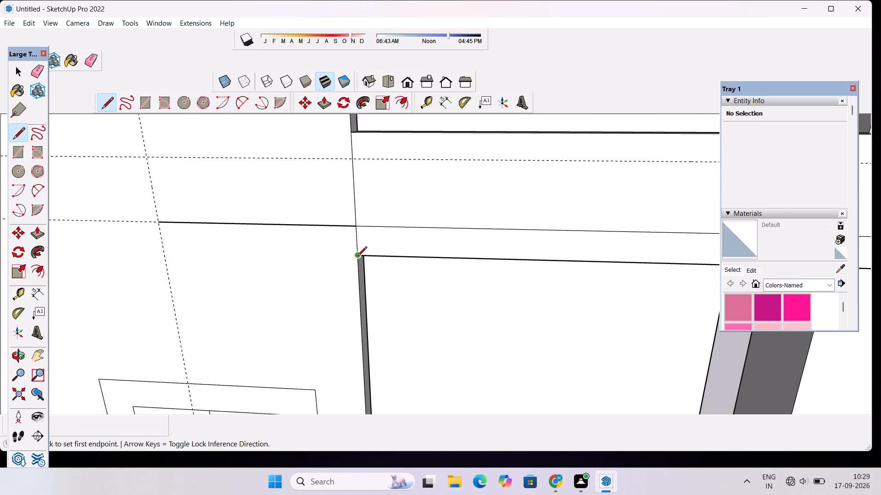
left_click(162, 253)
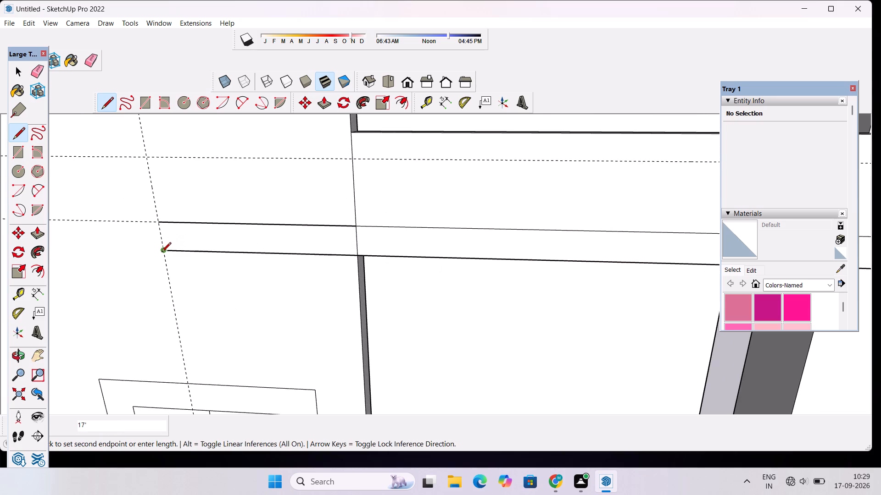
left_click(158, 226)
Erase the piece of the balcony's vertical edge that crosses the lower strip.
scroll(151, 225, "down", 9)
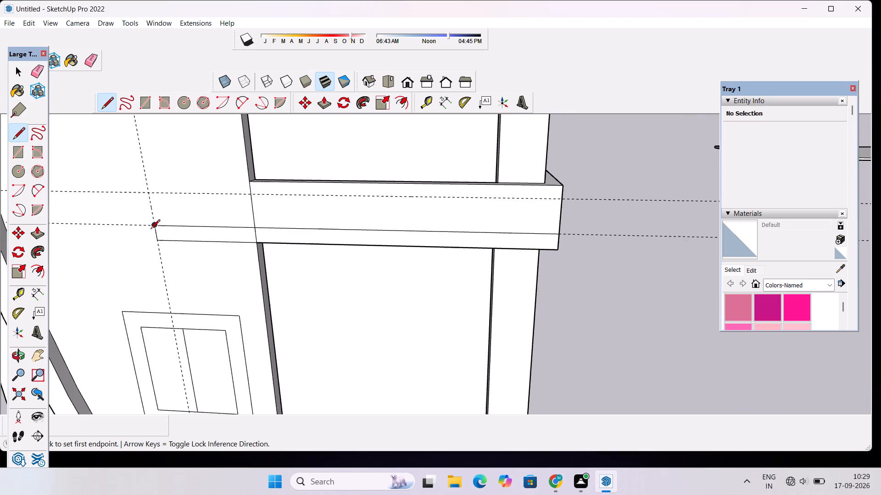
scroll(206, 245, "up", 3)
key("space")
type("e")
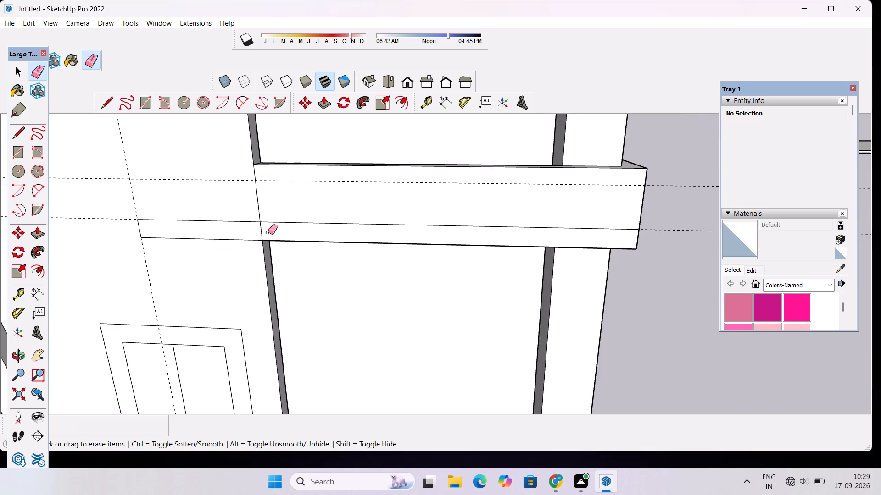
left_click(262, 231)
Draw a 48' line along the upper guide across the balcony's front face, from its outer edge to the tower.
key("l")
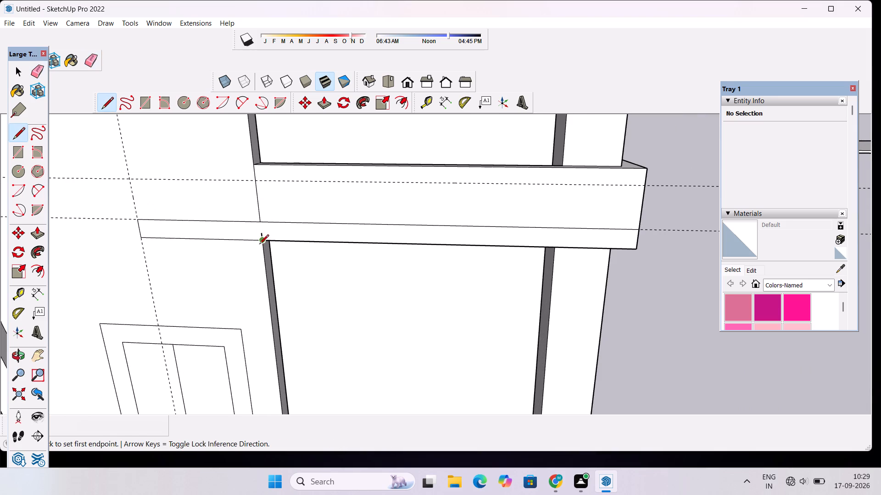
left_click(644, 186)
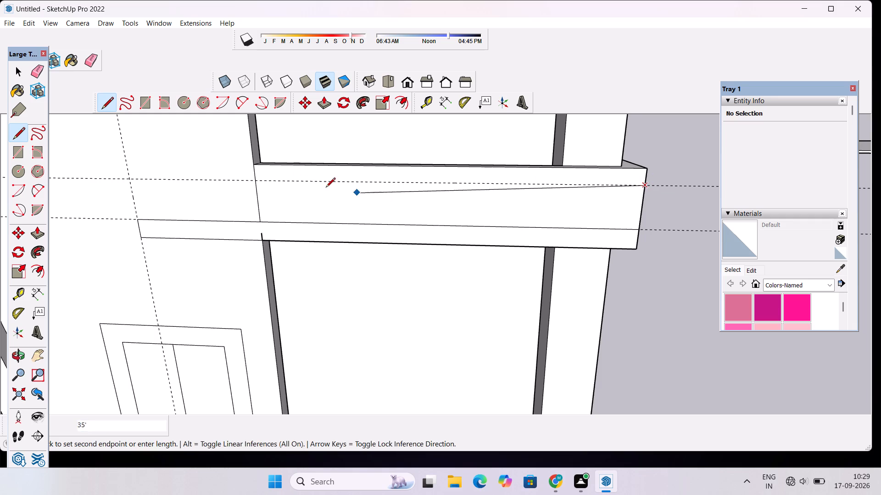
left_click(256, 182)
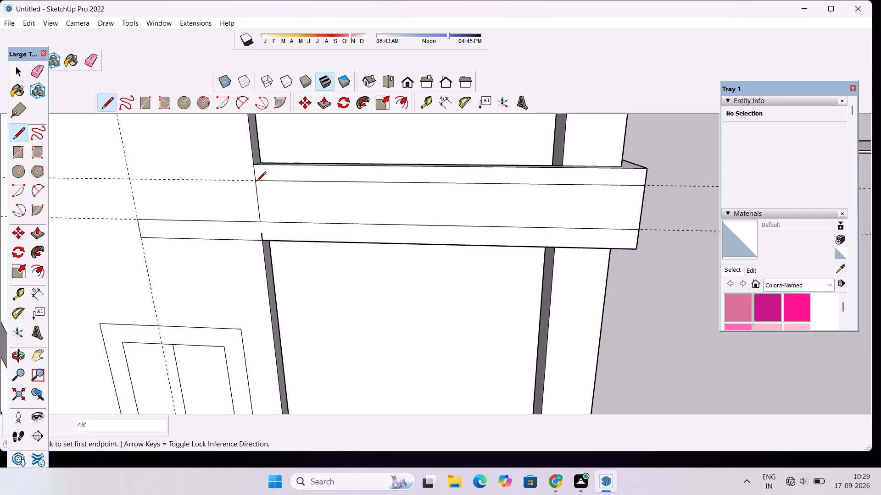
Erase the two horizontal guides across the balcony face and the vertical guide on the tower wall.
key("space")
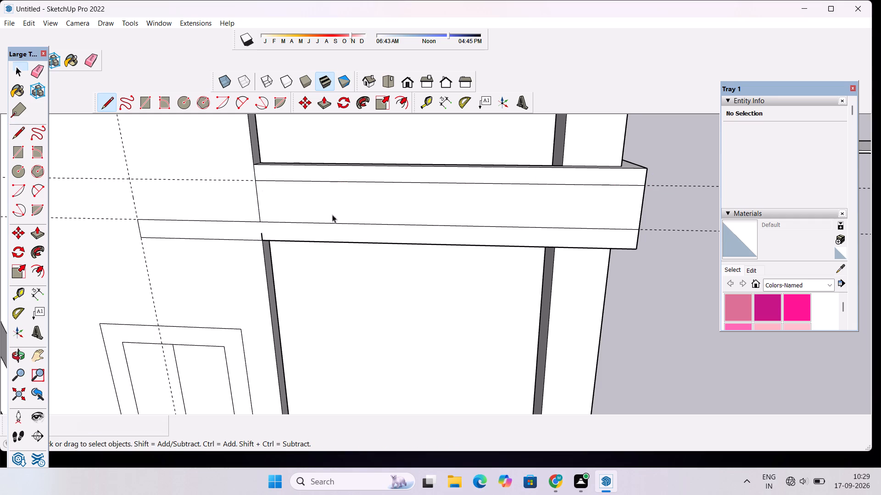
scroll(392, 231, "down", 6)
scroll(281, 230, "down", 7)
scroll(221, 187, "down", 4)
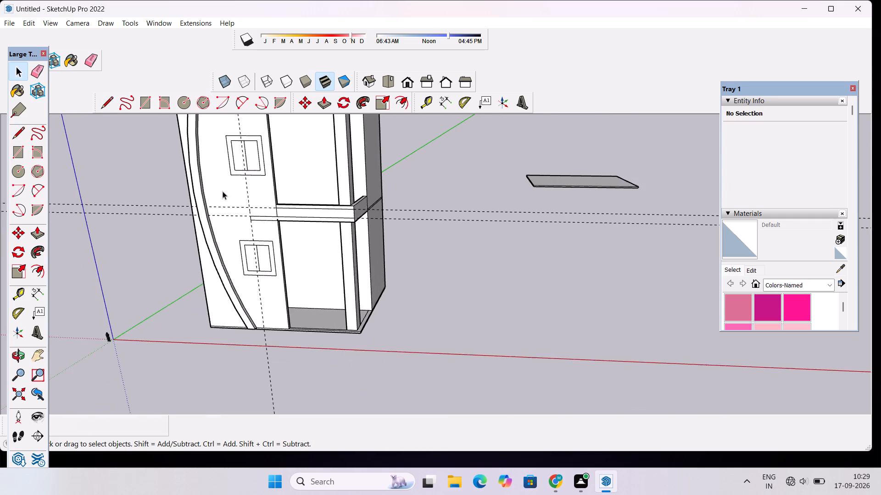
scroll(223, 191, "down", 3)
scroll(434, 221, "up", 3)
key("e")
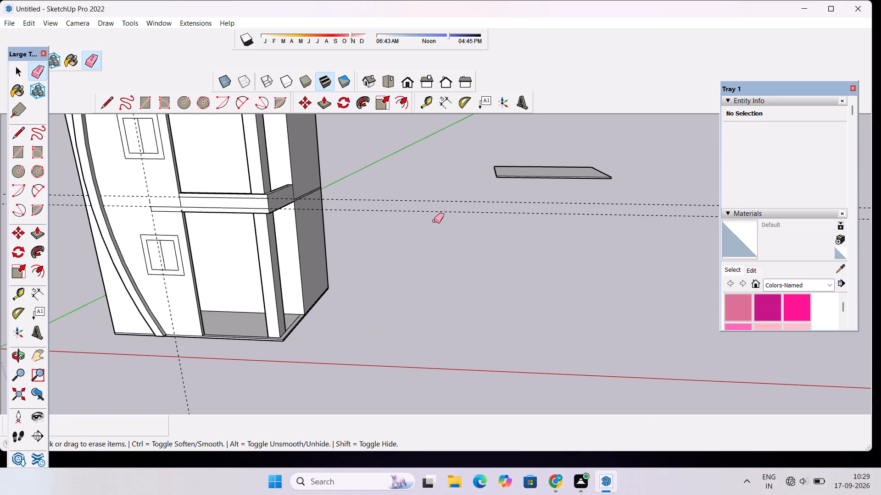
left_click_drag(401, 181, 410, 217)
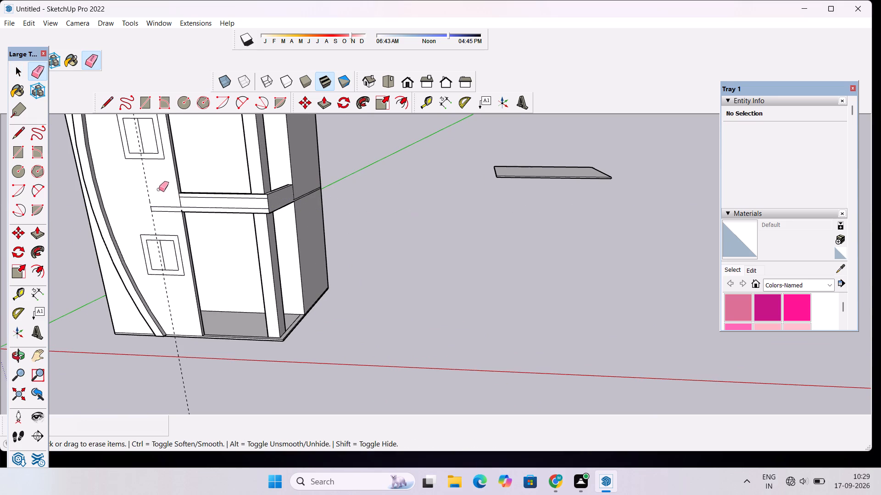
left_click_drag(149, 185, 141, 193)
Erase the leftover stub of the balcony's vertical side edge inside the lower strip, just above the opening's corner.
key("o")
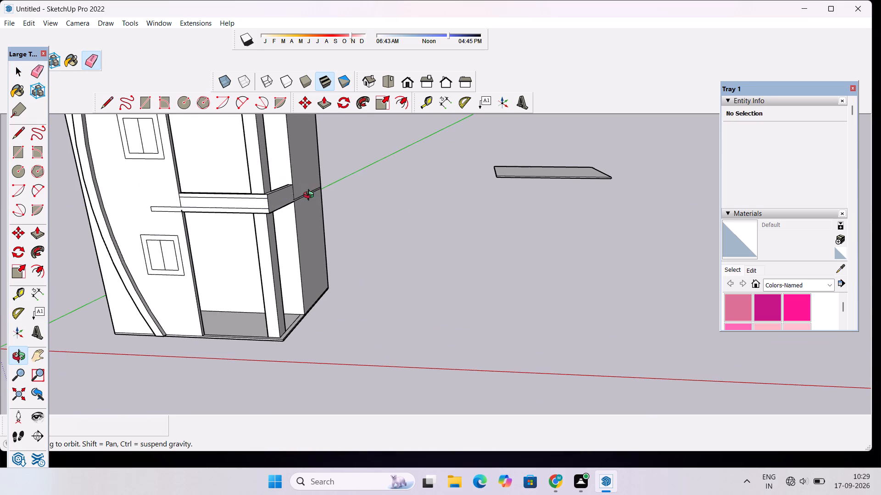
left_click_drag(199, 201, 300, 242, "shift")
scroll(303, 242, "down", 5)
left_click_drag(348, 238, 107, 308)
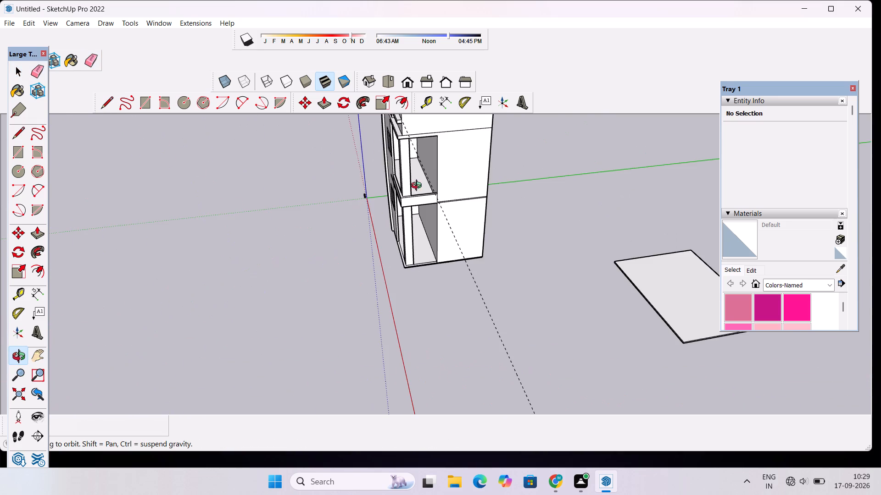
scroll(437, 167, "up", 9)
left_click_drag(479, 187, 568, 166)
scroll(471, 203, "down", 5)
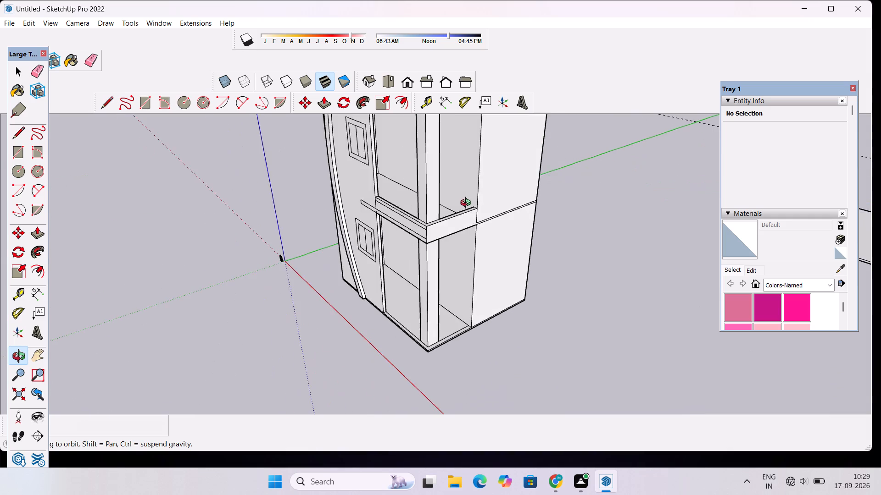
left_click_drag(317, 252, 415, 178)
scroll(401, 186, "up", 3)
left_click_drag(374, 256, 456, 240)
scroll(454, 220, "up", 2)
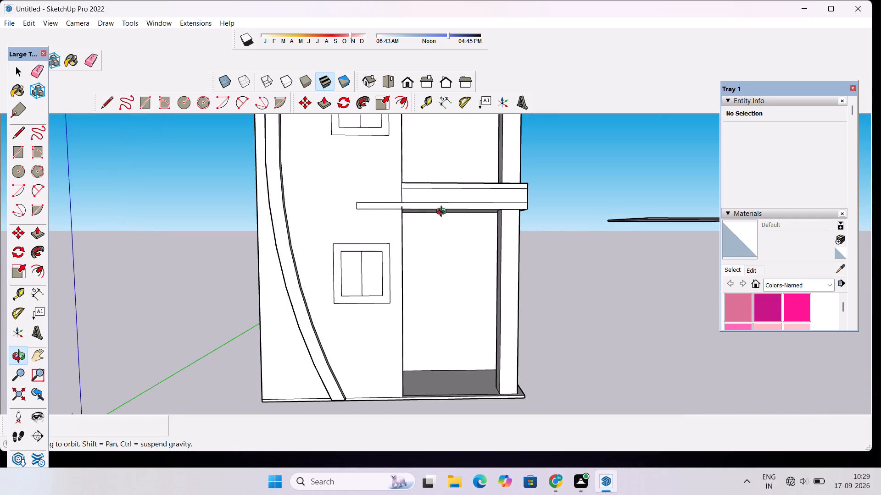
left_click_drag(443, 213, 369, 236)
scroll(315, 245, "up", 20)
scroll(315, 245, "up", 2)
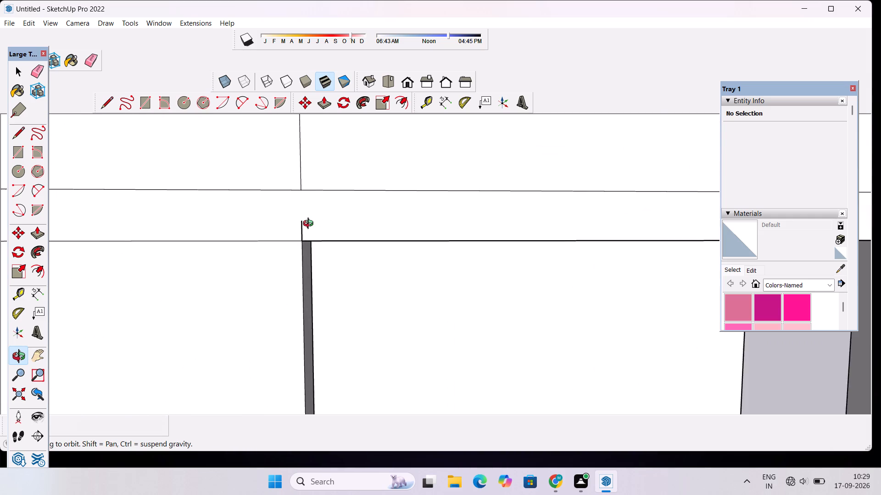
scroll(310, 225, "up", 6)
key("e")
left_click_drag(308, 214, 281, 237)
scroll(284, 217, "down", 8)
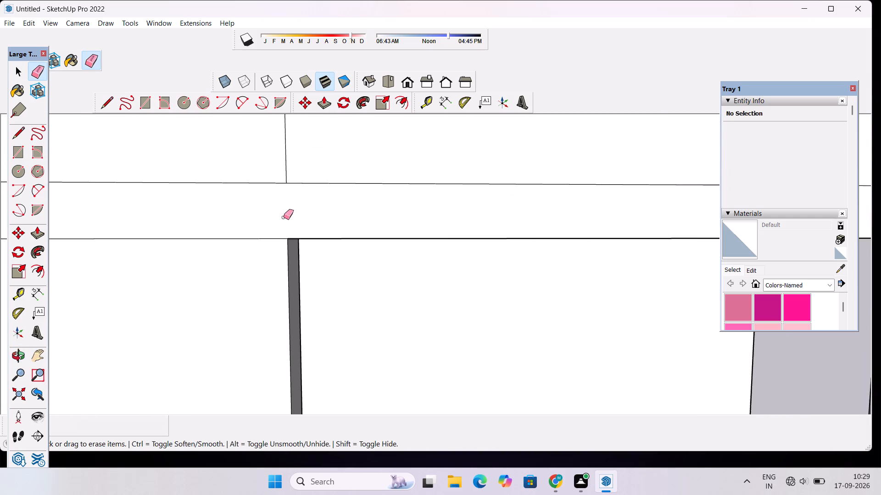
scroll(284, 217, "down", 7)
Push/Pull the middle balcony's lower strip, including its extension onto the tower wall, outward by 2'.
key("o")
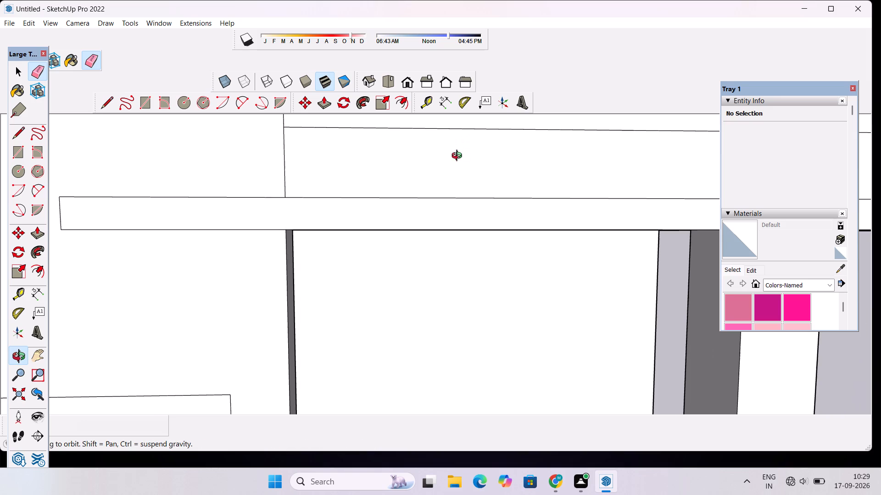
left_click_drag(373, 222, 374, 238)
scroll(374, 238, "down", 4)
left_click_drag(378, 236, 326, 235, "shift")
scroll(324, 231, "down", 4)
left_click_drag(324, 227, 323, 264, "shift")
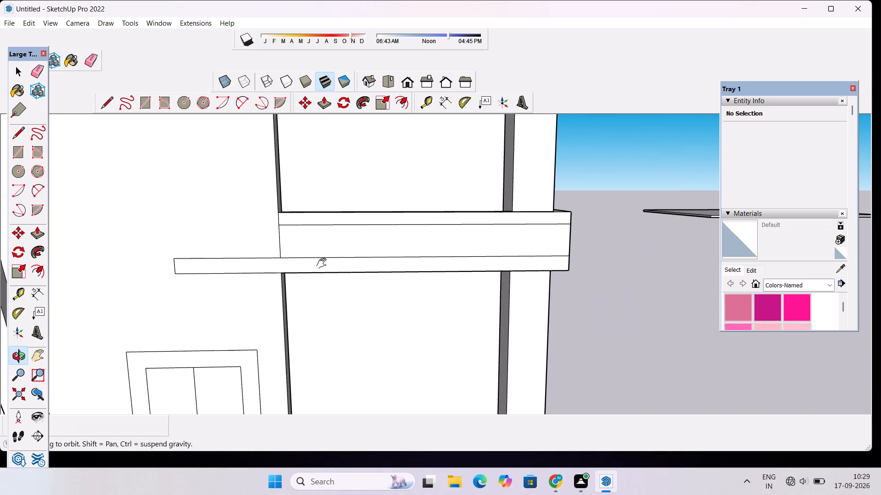
scroll(317, 264, "up", 4)
left_click_drag(315, 264, 251, 231, "shift")
key("p")
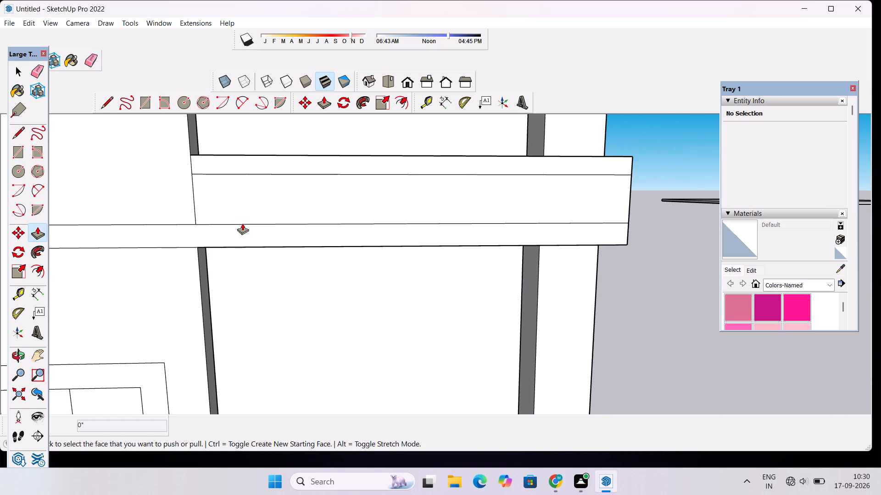
scroll(285, 229, "down", 5)
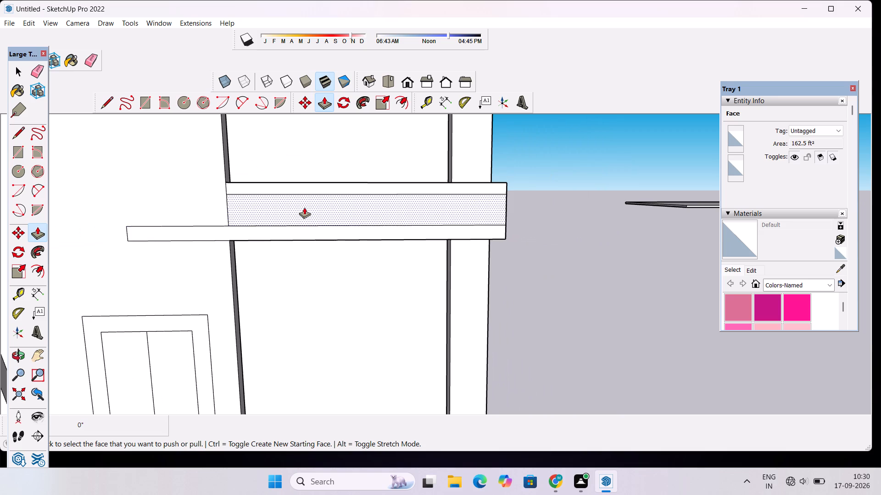
scroll(304, 207, "down", 4)
scroll(323, 231, "up", 2)
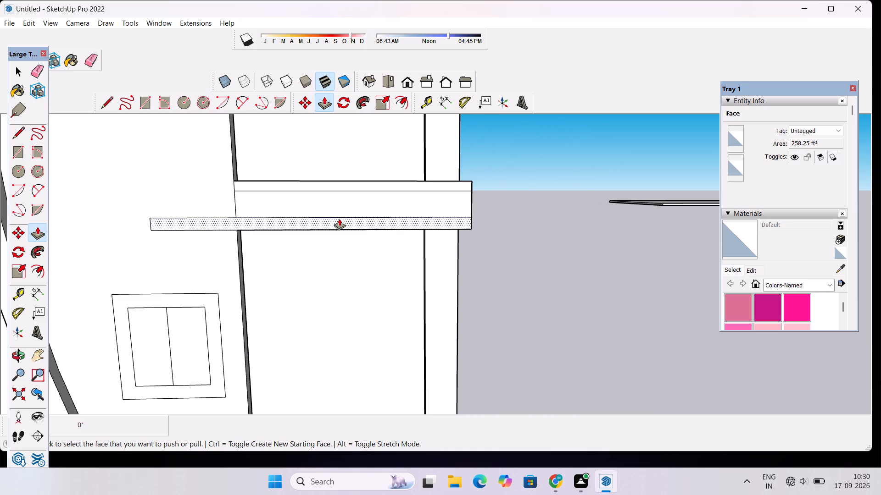
left_click(341, 222)
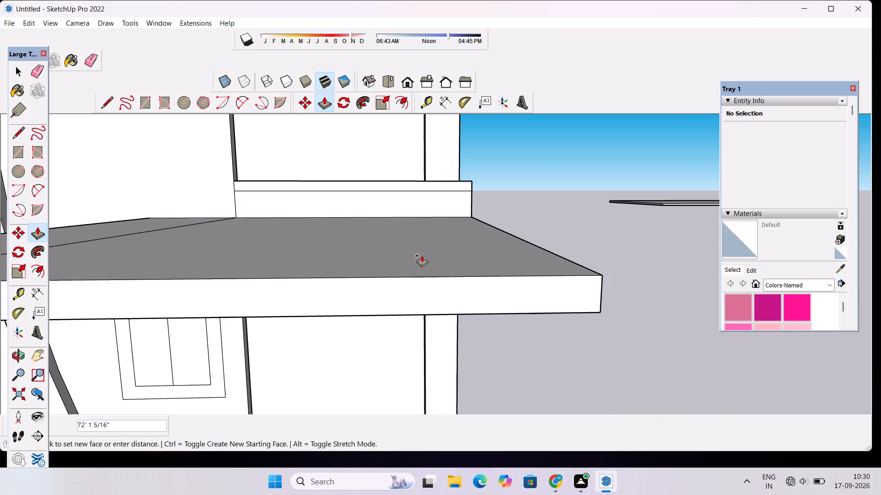
scroll(422, 255, "down", 1)
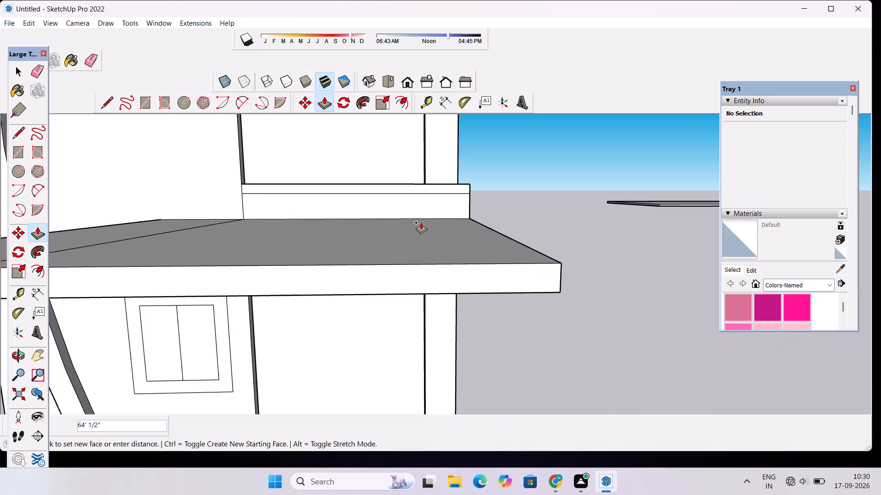
type("2'")
key("Return")
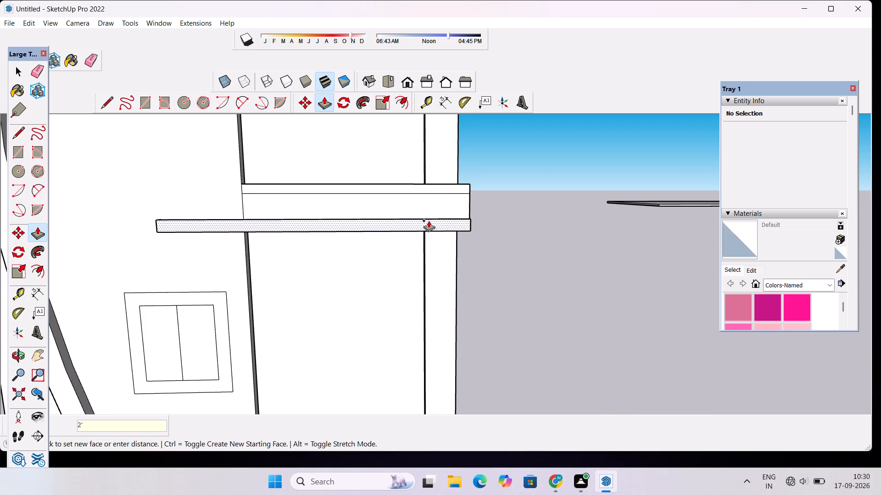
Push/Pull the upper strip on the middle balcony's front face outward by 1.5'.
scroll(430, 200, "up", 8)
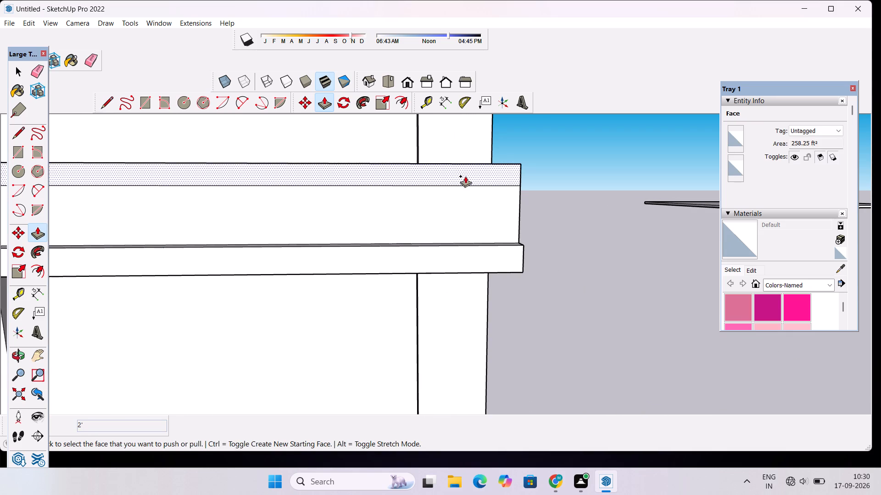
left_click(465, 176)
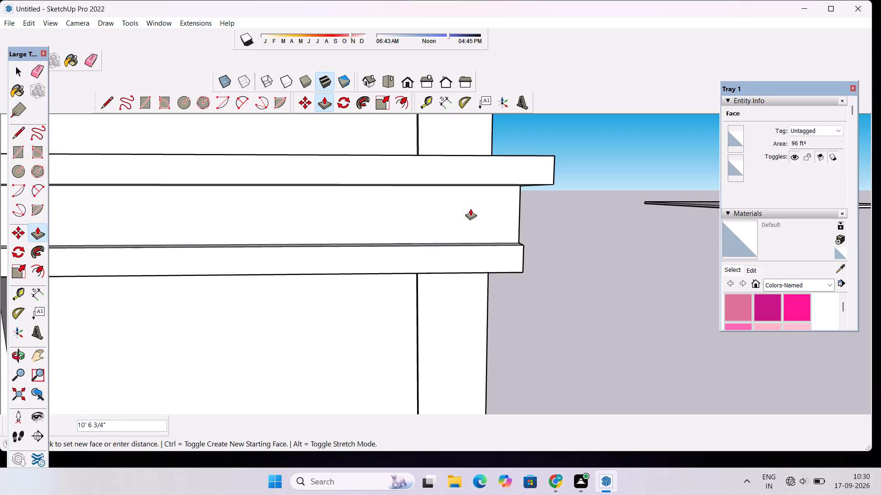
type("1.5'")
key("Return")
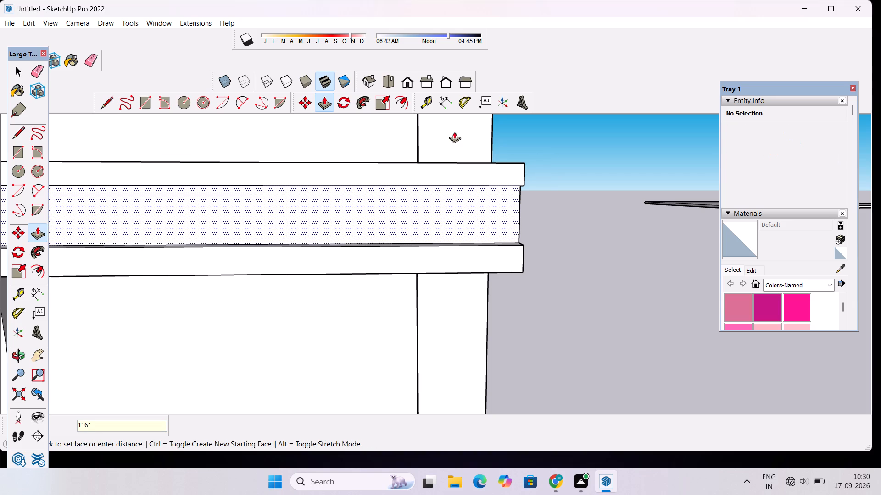
Examine the middle balcony's bands and the tower windows from the front and from closer angles.
scroll(422, 185, "down", 16)
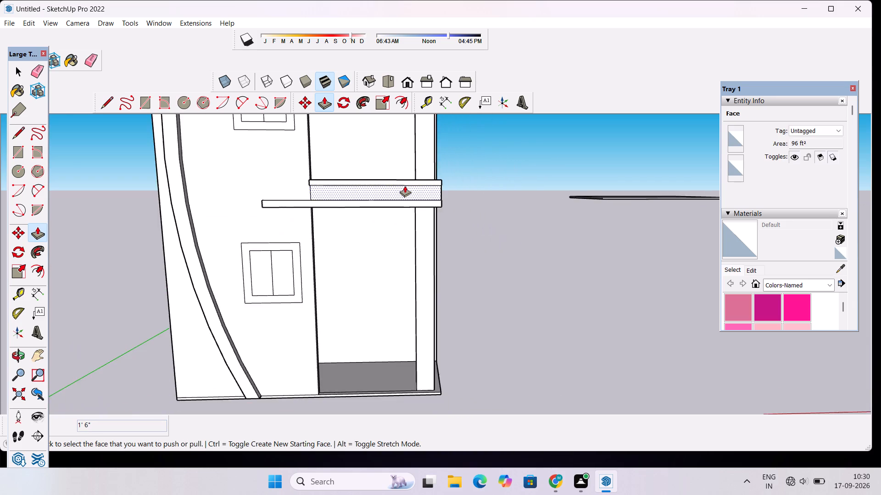
scroll(405, 186, "down", 3)
scroll(366, 186, "down", 5)
key("space")
key("o")
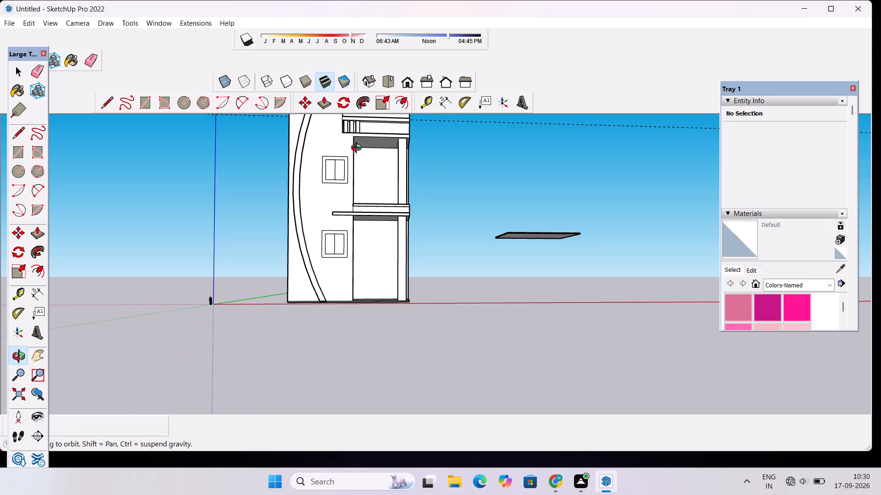
left_click_drag(352, 189, 354, 285, "shift")
scroll(355, 275, "up", 4)
left_click_drag(356, 275, 354, 309)
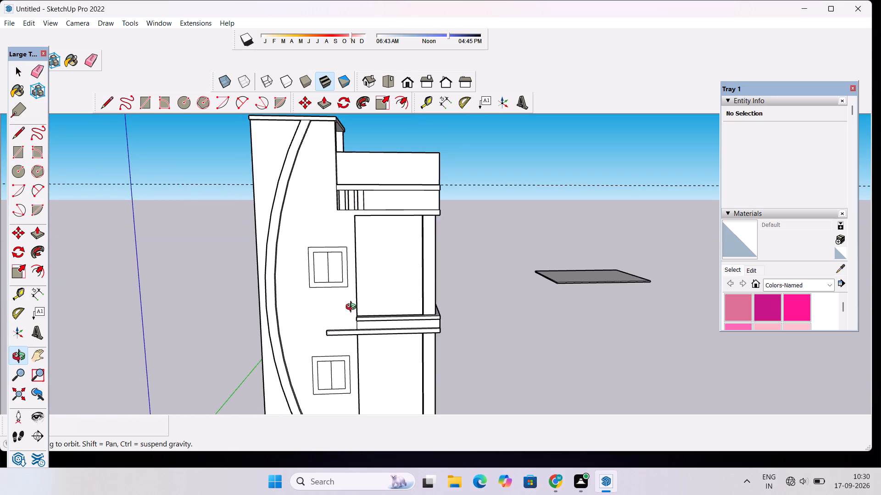
scroll(353, 308, "up", 4)
left_click_drag(353, 308, 438, 281, "shift")
scroll(432, 291, "up", 4)
left_click_drag(433, 291, 420, 304)
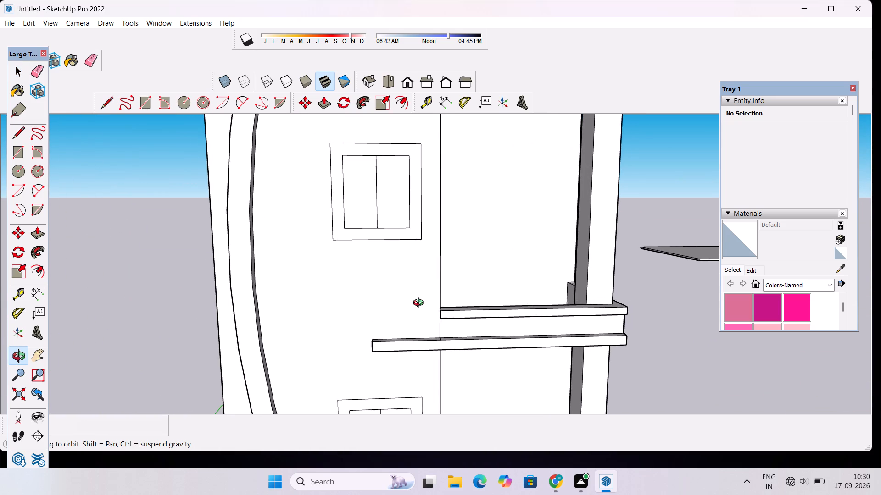
scroll(420, 304, "down", 4)
left_click_drag(428, 303, 403, 304)
scroll(379, 291, "up", 3)
left_click_drag(395, 271, 409, 296, "shift")
scroll(409, 296, "up", 3)
left_click_drag(411, 293, 415, 302, "shift")
scroll(415, 302, "down", 2)
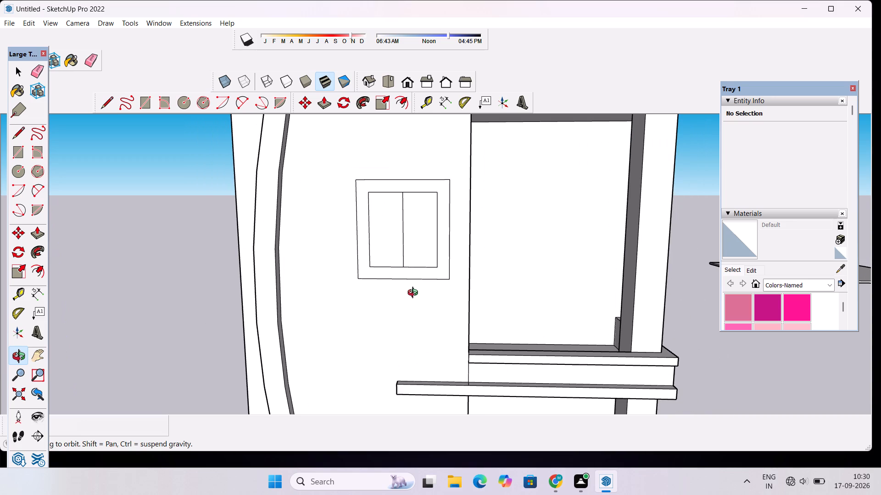
left_click_drag(415, 294, 387, 304, "shift")
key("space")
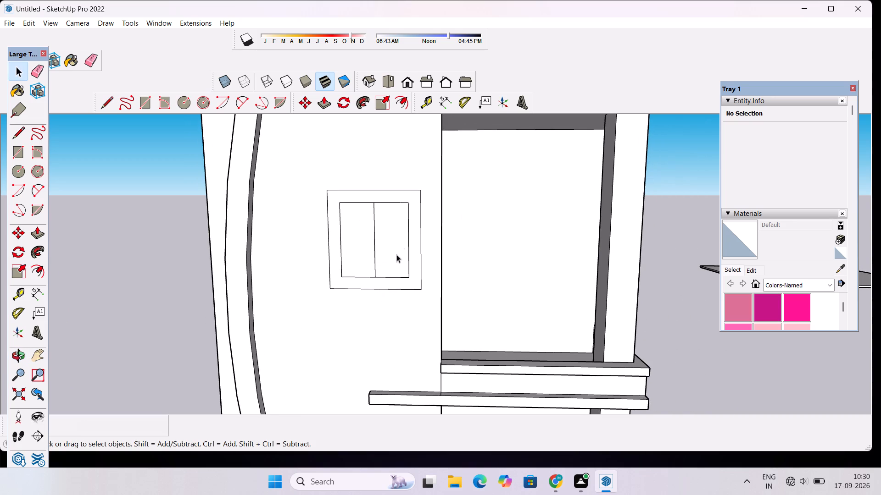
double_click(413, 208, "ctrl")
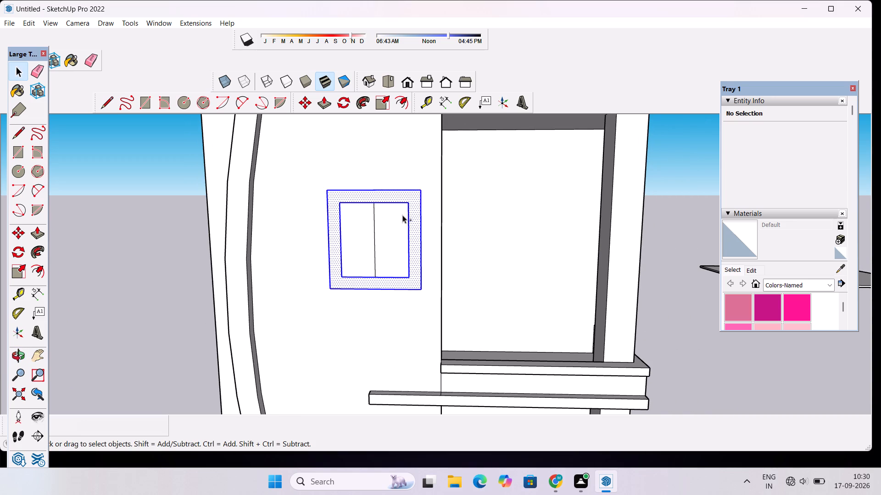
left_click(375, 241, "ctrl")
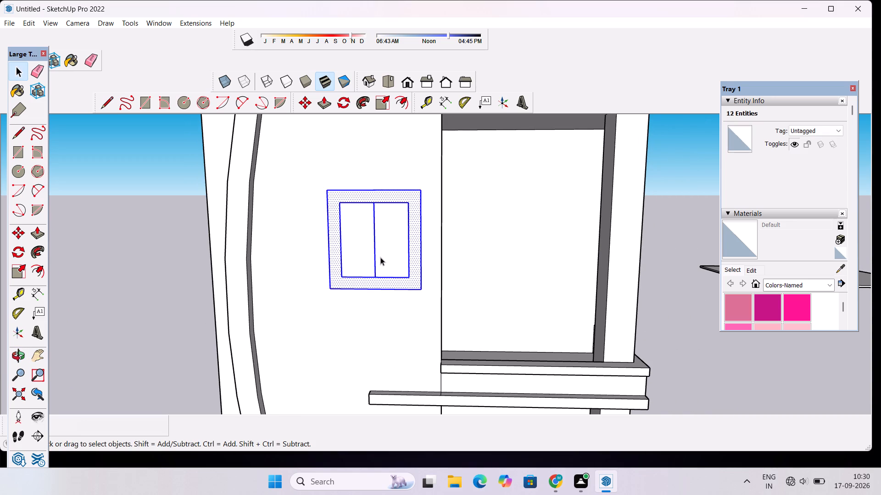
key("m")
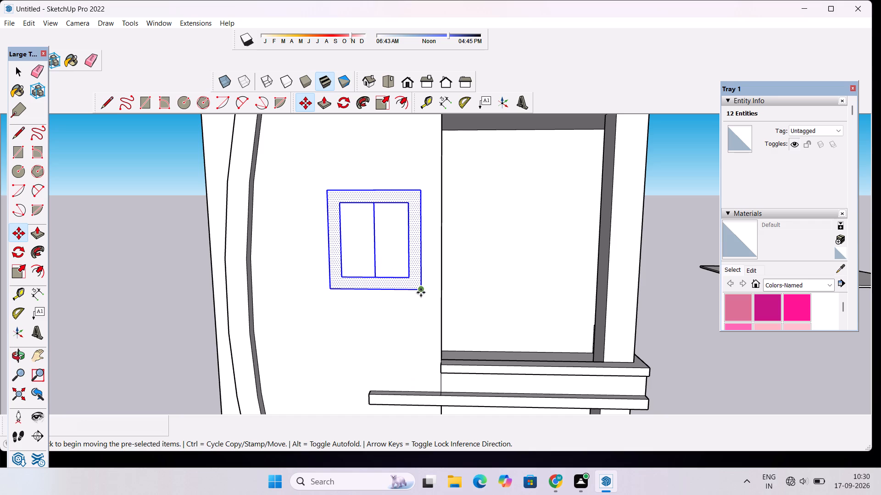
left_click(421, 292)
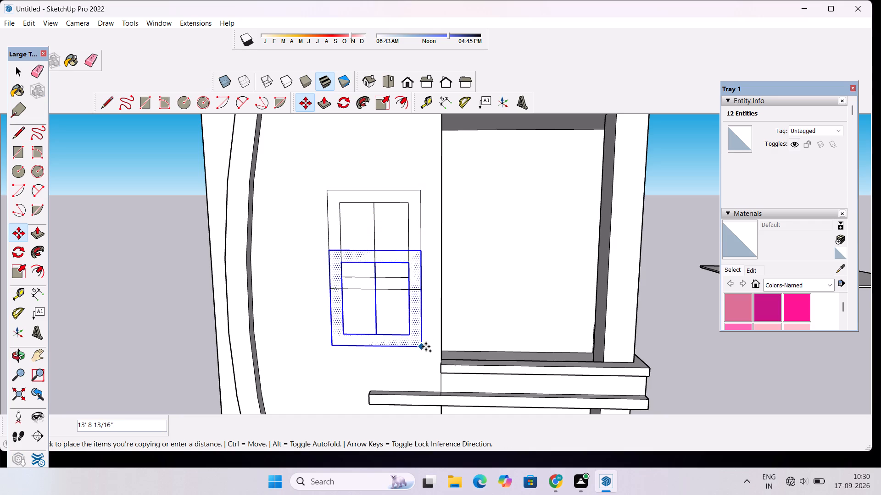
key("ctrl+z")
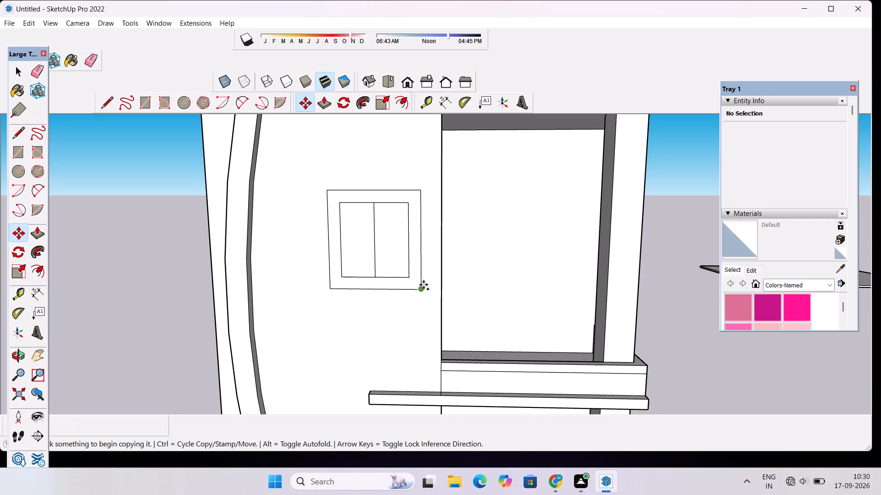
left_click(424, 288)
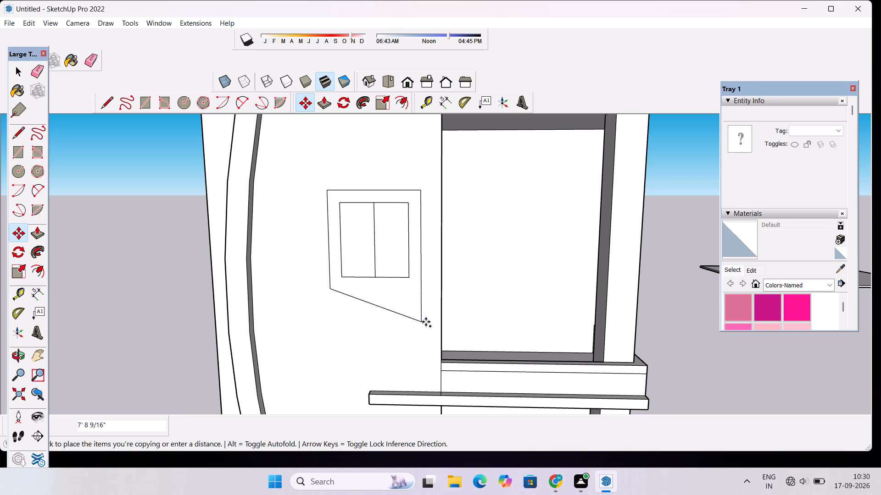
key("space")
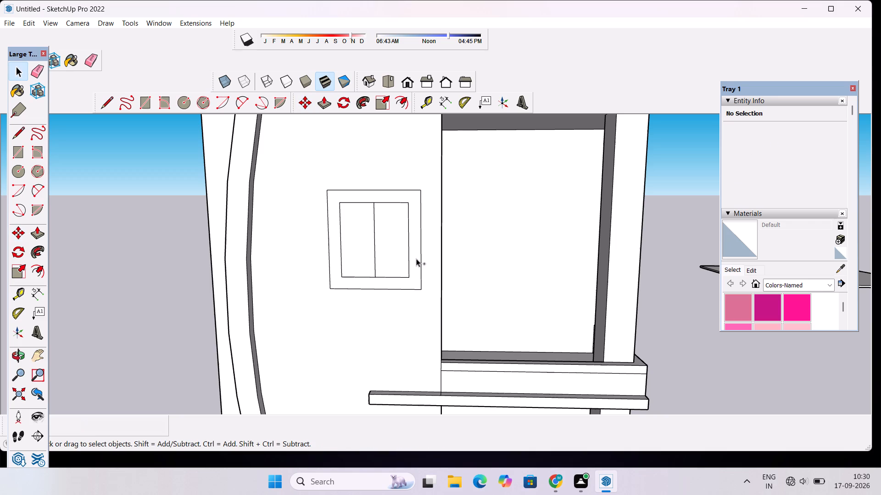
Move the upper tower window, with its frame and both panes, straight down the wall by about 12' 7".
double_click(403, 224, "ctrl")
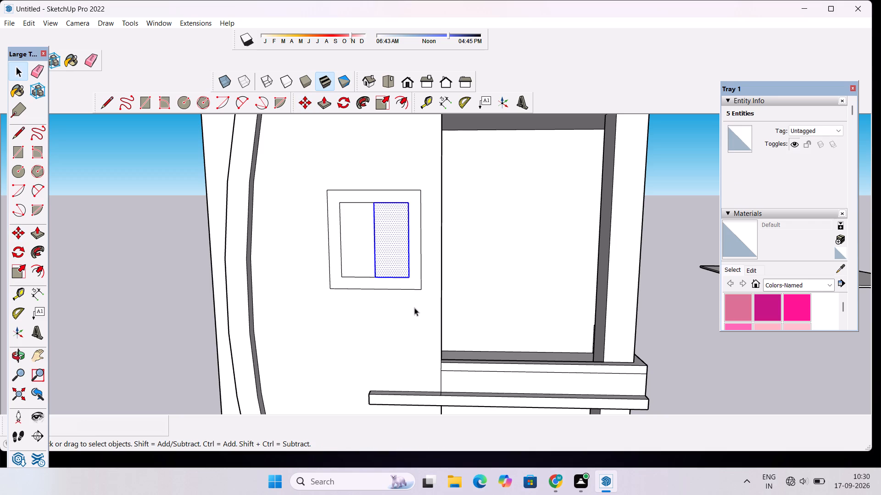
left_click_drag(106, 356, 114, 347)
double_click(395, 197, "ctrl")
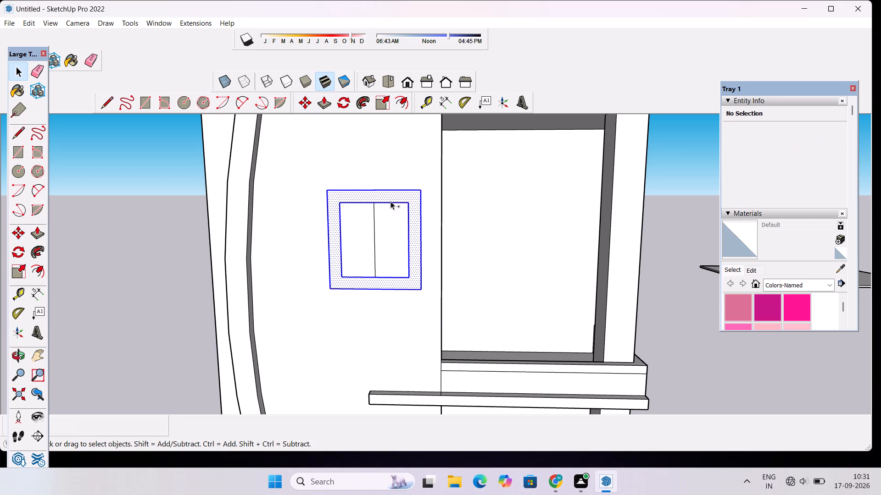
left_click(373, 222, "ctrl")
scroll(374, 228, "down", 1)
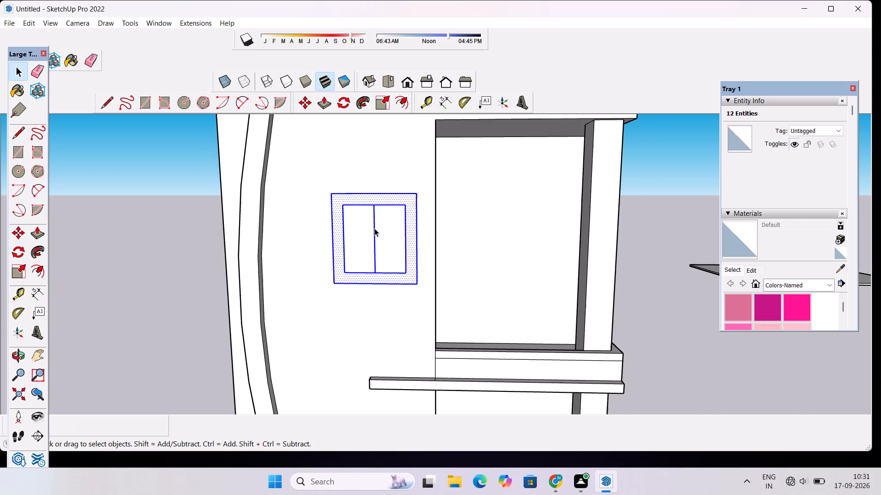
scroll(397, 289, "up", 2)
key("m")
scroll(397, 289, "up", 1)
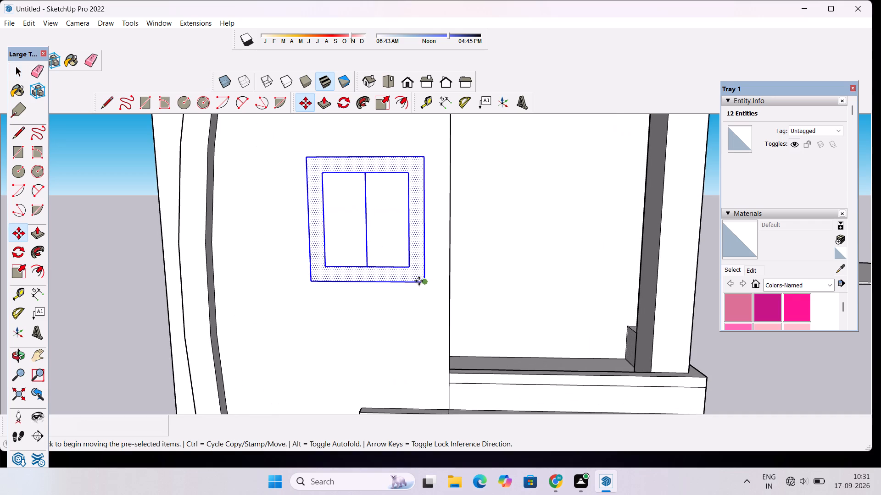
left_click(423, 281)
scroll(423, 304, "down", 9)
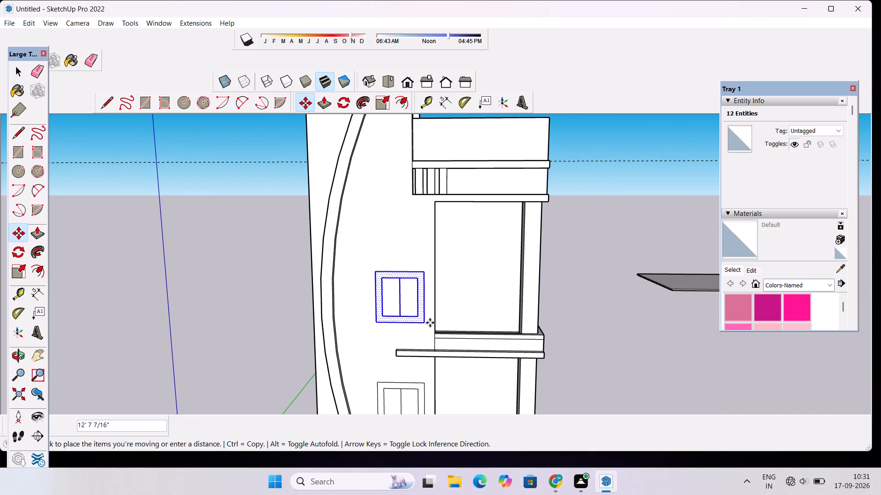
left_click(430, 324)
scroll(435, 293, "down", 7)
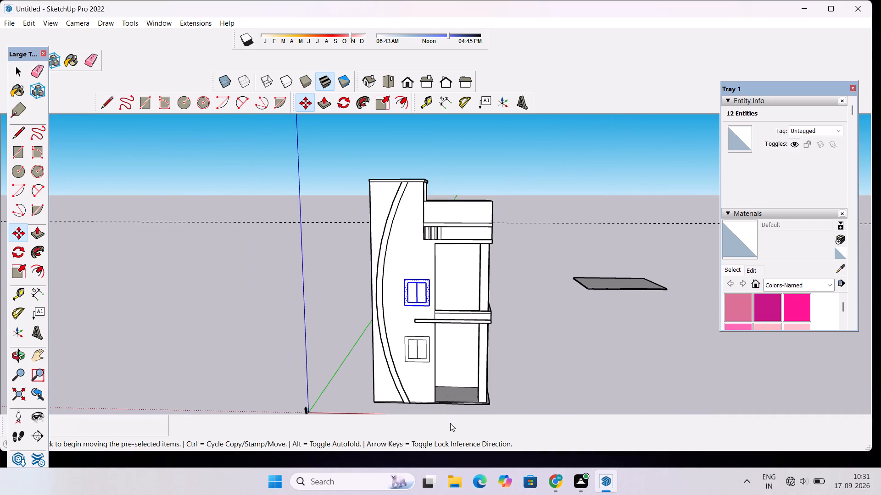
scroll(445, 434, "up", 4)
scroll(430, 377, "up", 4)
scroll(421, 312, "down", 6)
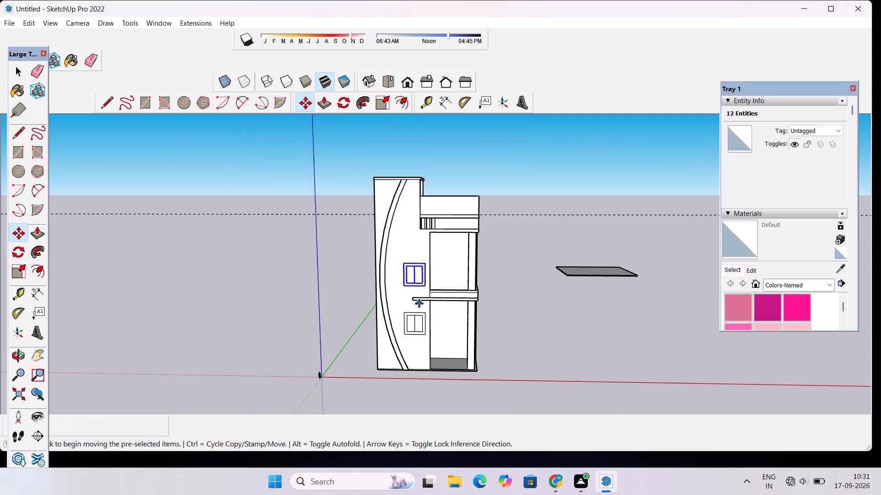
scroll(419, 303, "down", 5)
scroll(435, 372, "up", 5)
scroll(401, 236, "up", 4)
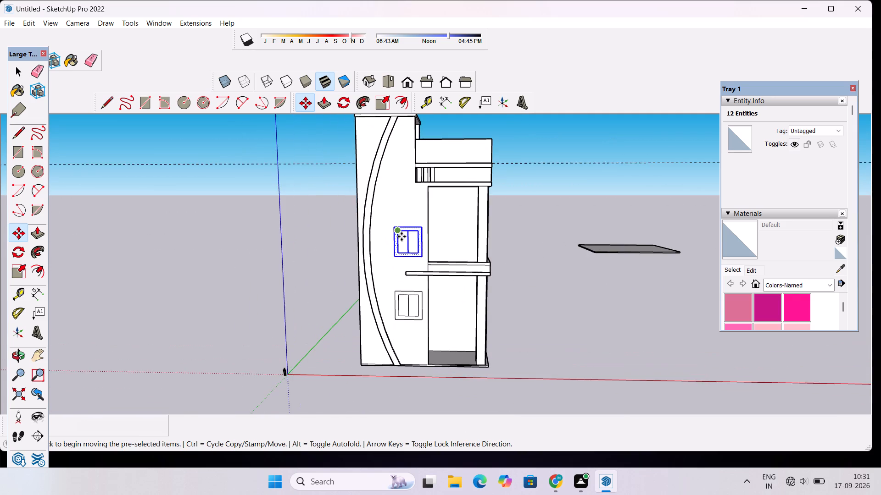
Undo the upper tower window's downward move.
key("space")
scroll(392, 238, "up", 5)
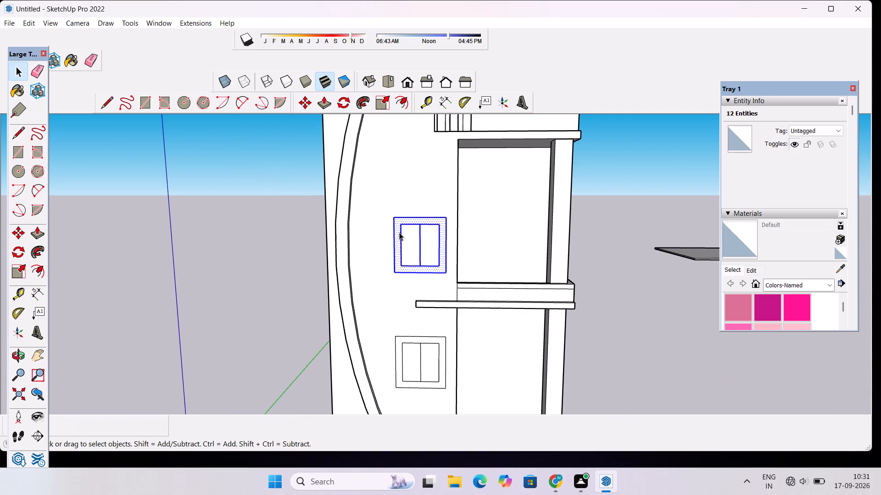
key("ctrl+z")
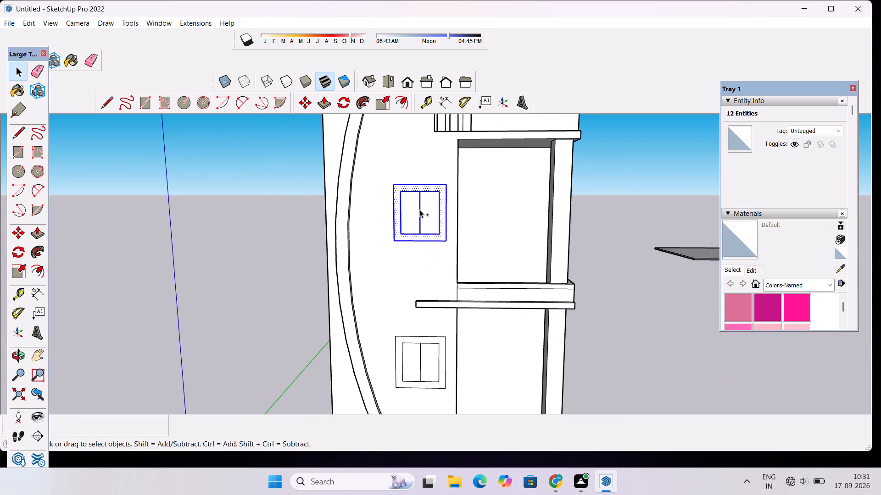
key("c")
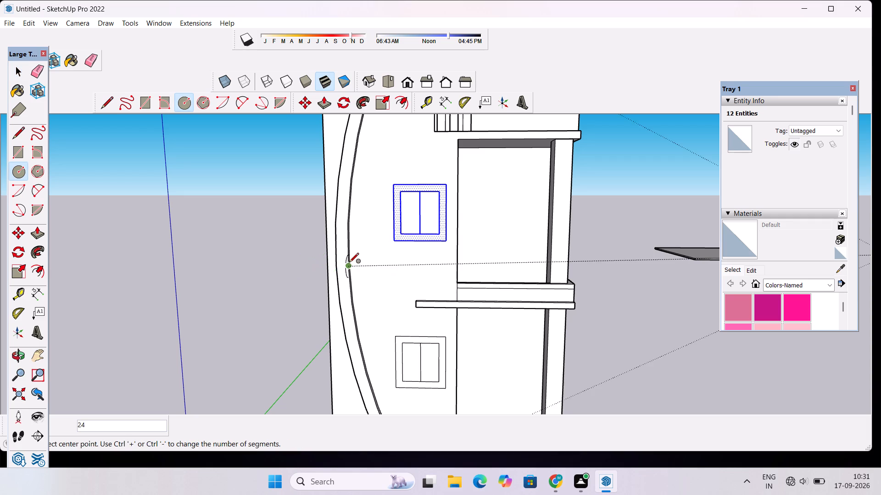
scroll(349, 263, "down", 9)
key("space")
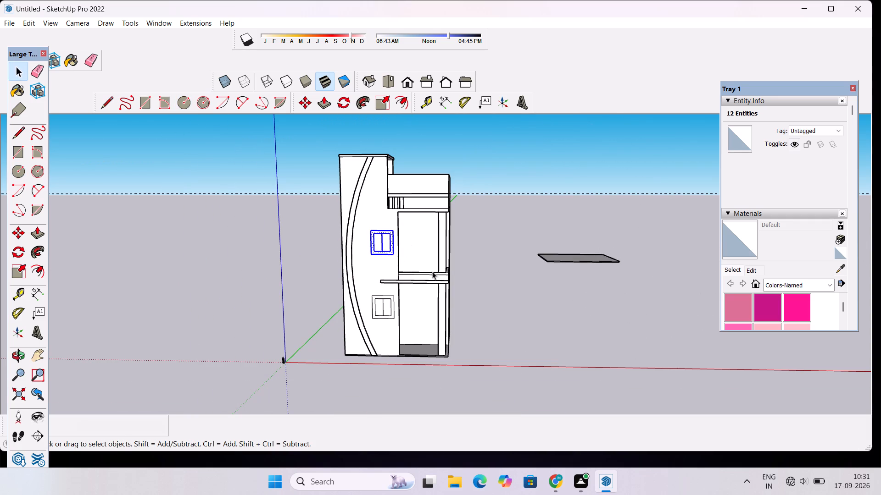
Examine the middle balcony's bands, parapet corner and adjoining tower wall from several angles.
scroll(434, 275, "up", 7)
key("o")
left_click_drag(481, 276, 362, 324)
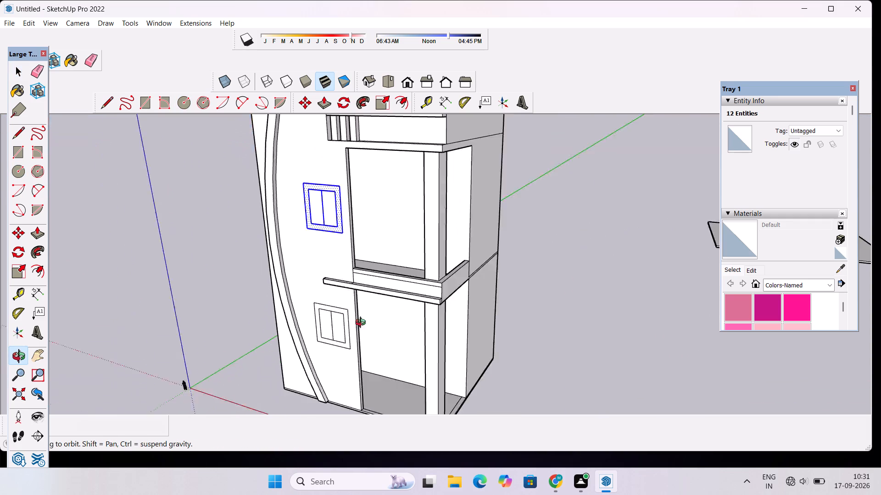
left_click_drag(362, 324, 353, 327)
scroll(371, 300, "up", 2)
left_click_drag(380, 293, 374, 310, "shift")
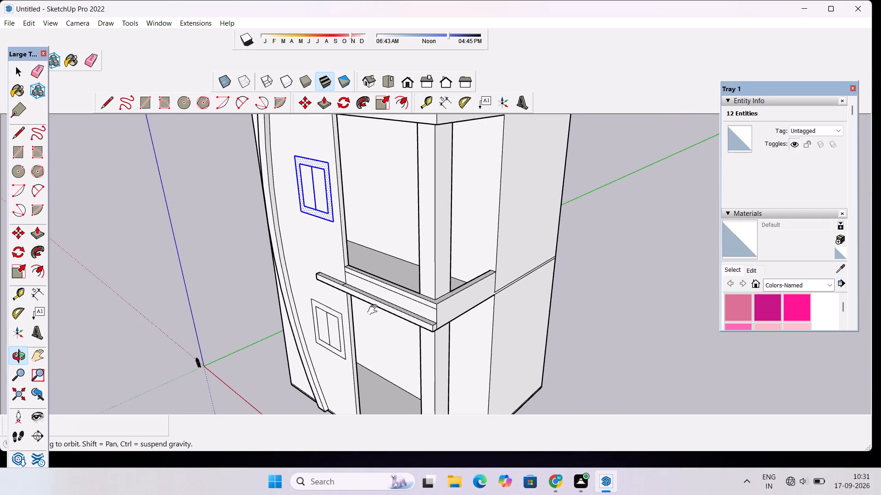
left_click_drag(398, 310, 369, 323)
scroll(349, 301, "up", 4)
left_click_drag(337, 300, 389, 299)
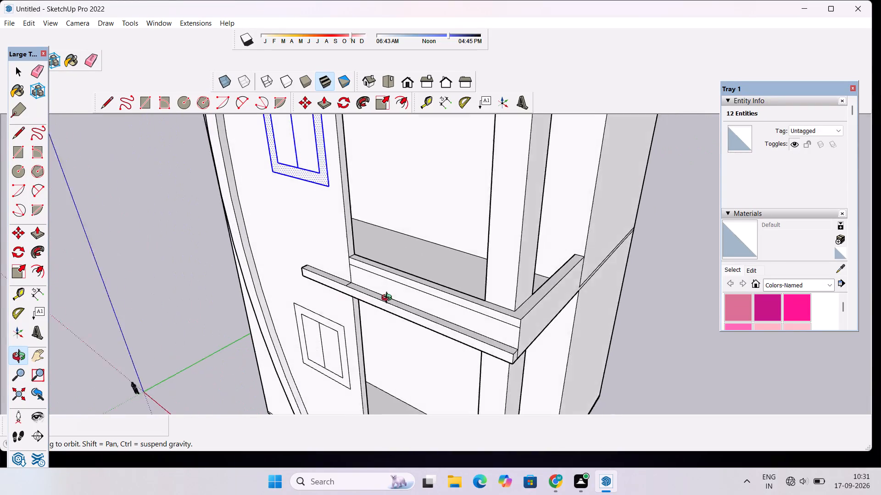
left_click_drag(389, 299, 422, 291)
left_click_drag(421, 282, 388, 290, "shift")
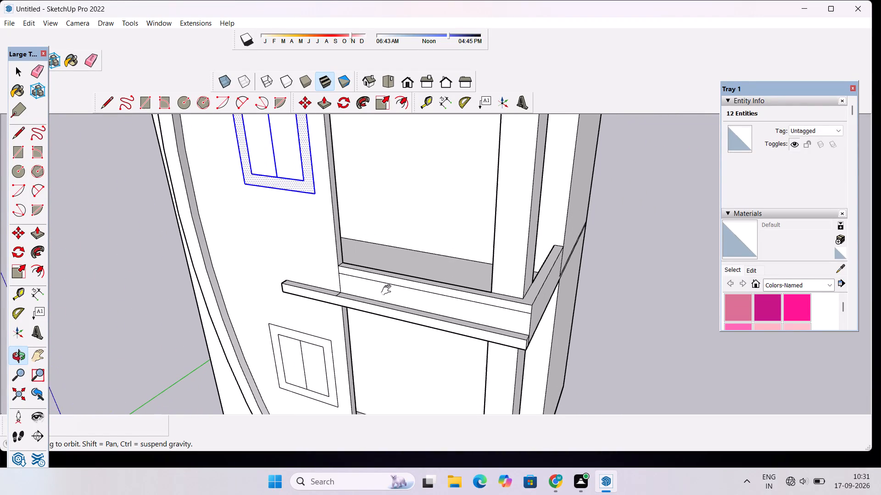
left_click_drag(388, 290, 388, 291, "shift")
scroll(388, 291, "up", 2)
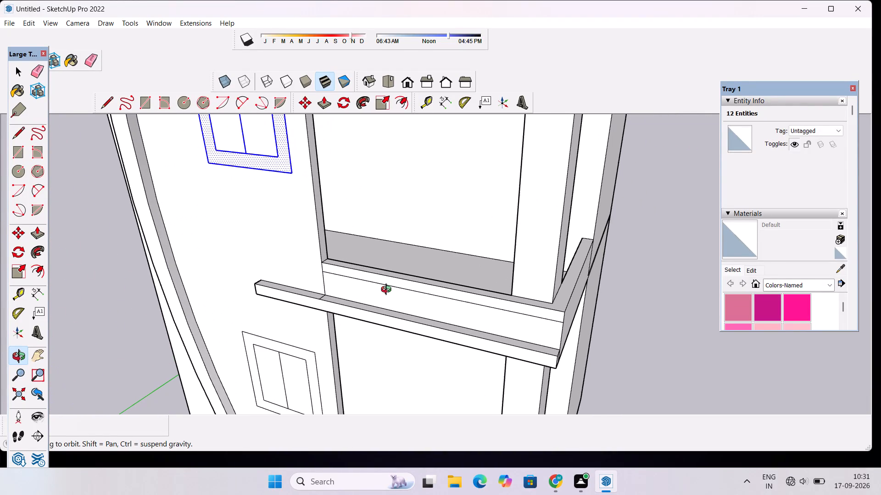
left_click_drag(388, 291, 382, 299)
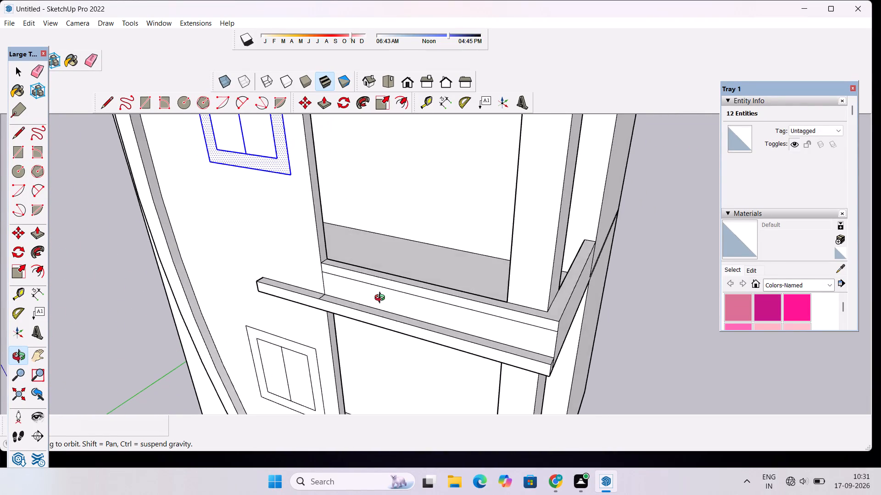
left_click_drag(382, 299, 461, 298)
scroll(465, 290, "down", 5)
left_click_drag(483, 269, 496, 250)
left_click_drag(505, 271, 457, 294)
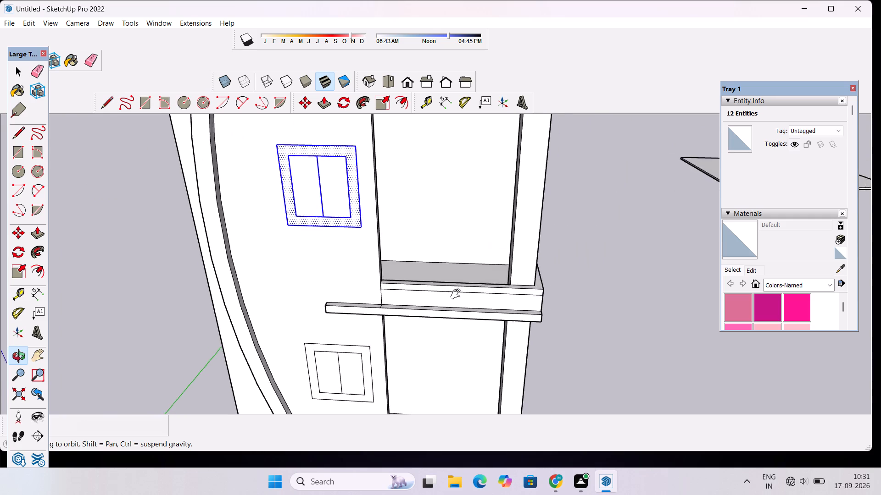
left_click_drag(457, 294, 351, 319)
Draw a 20' vertical line up the opening's tower-side face, starting mid-thickness on the middle balcony parapet's end edge.
scroll(350, 319, "down", 4)
left_click_drag(363, 322, 227, 350)
scroll(292, 281, "up", 4)
left_click_drag(376, 230, 378, 283, "shift")
scroll(362, 292, "up", 5, "shift")
scroll(329, 309, "up", 3)
key("l")
scroll(329, 309, "up", 3)
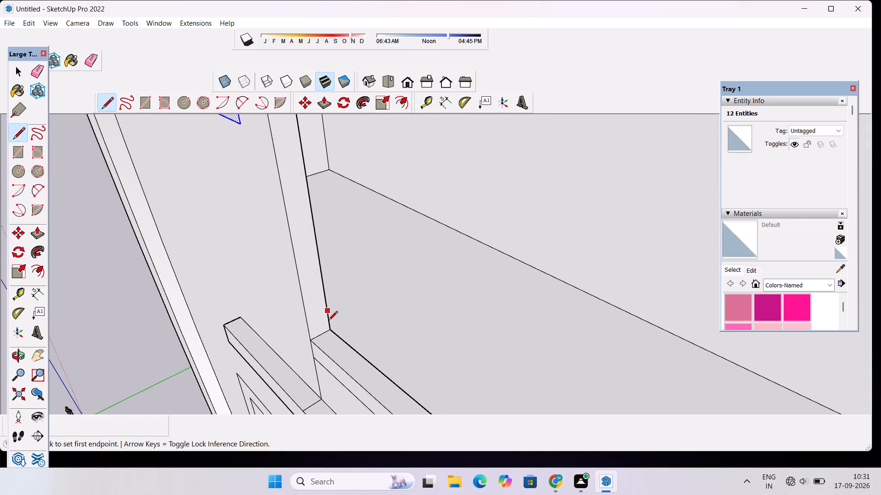
left_click(321, 335)
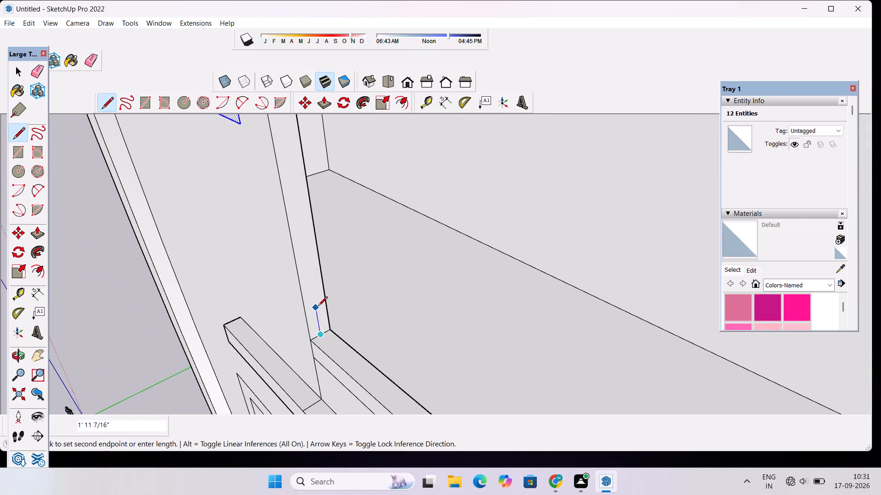
scroll(317, 302, "down", 8)
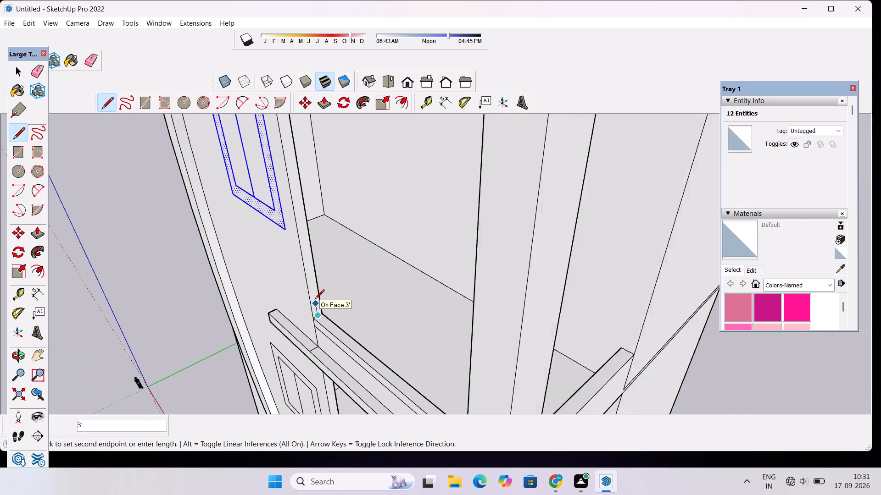
scroll(315, 300, "down", 2)
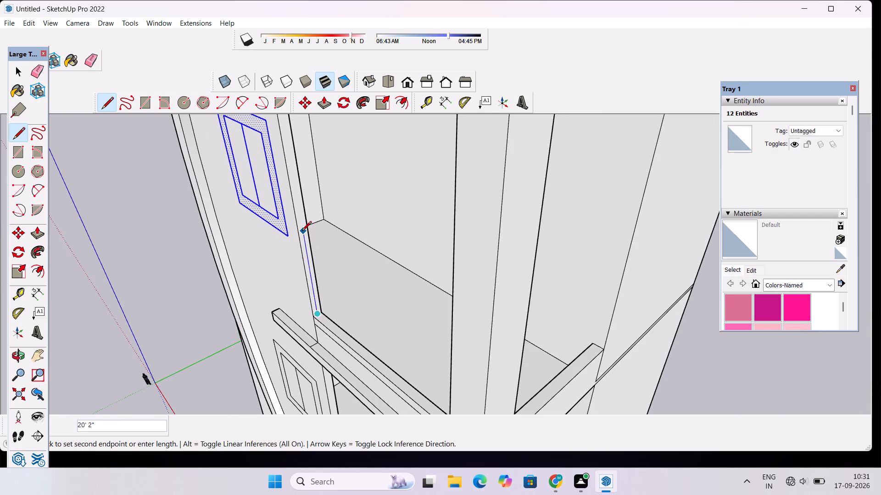
type("20'")
key("Return")
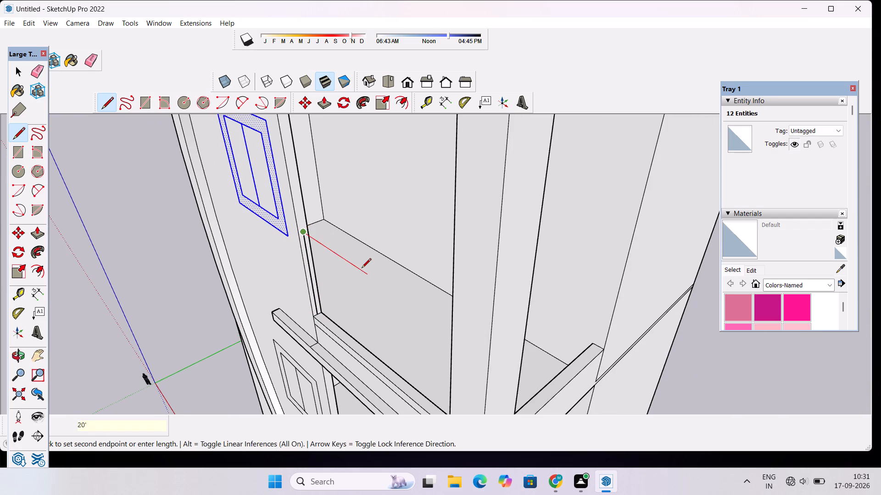
scroll(362, 269, "down", 10)
scroll(377, 296, "up", 7)
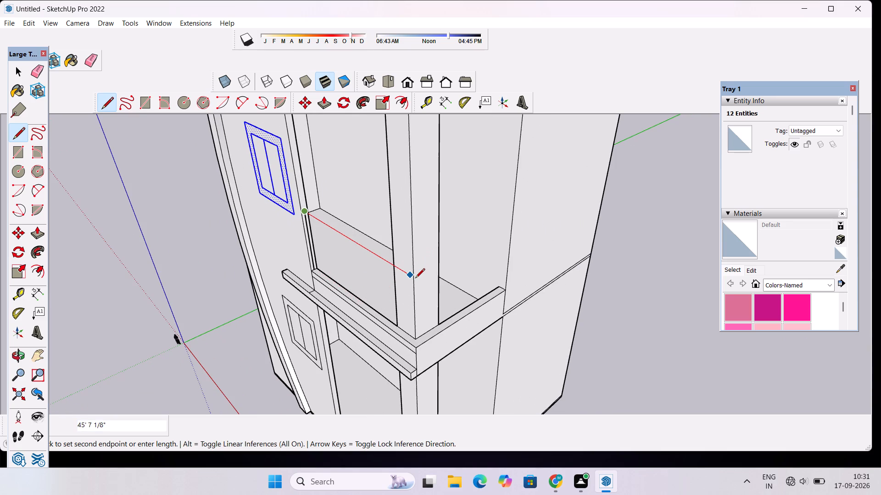
key("space")
Draw a vertical line from the top of the middle balcony parapet's outer front corner up to the height of the tower-side line.
key("o")
left_click_drag(392, 302, 491, 278)
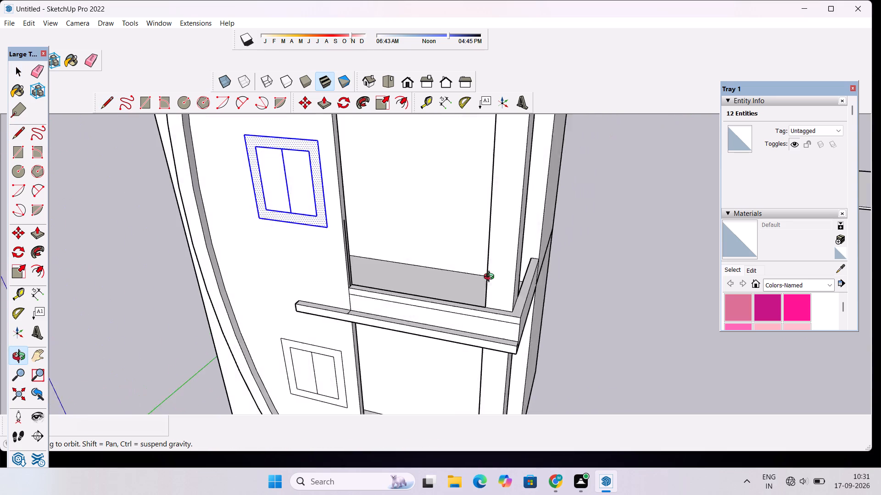
left_click_drag(491, 278, 498, 270)
left_click_drag(497, 269, 427, 315, "shift")
scroll(428, 331, "up", 3)
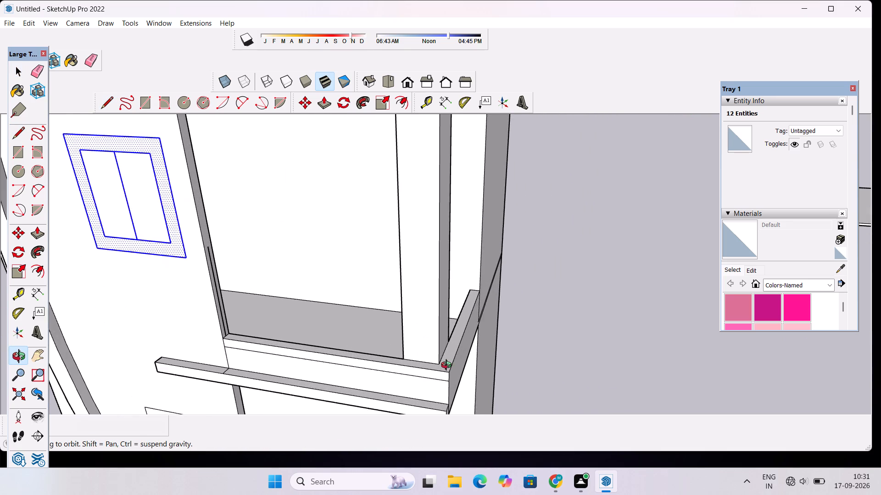
scroll(448, 366, "up", 8)
key("l")
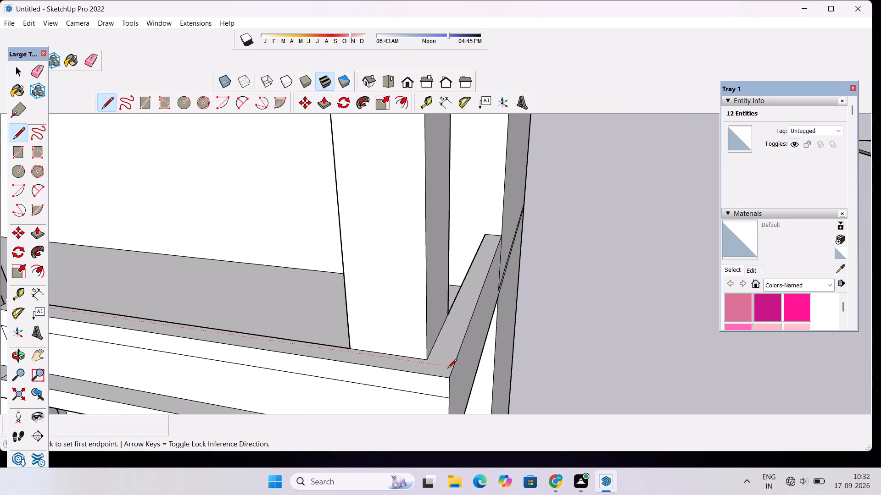
left_click(442, 366)
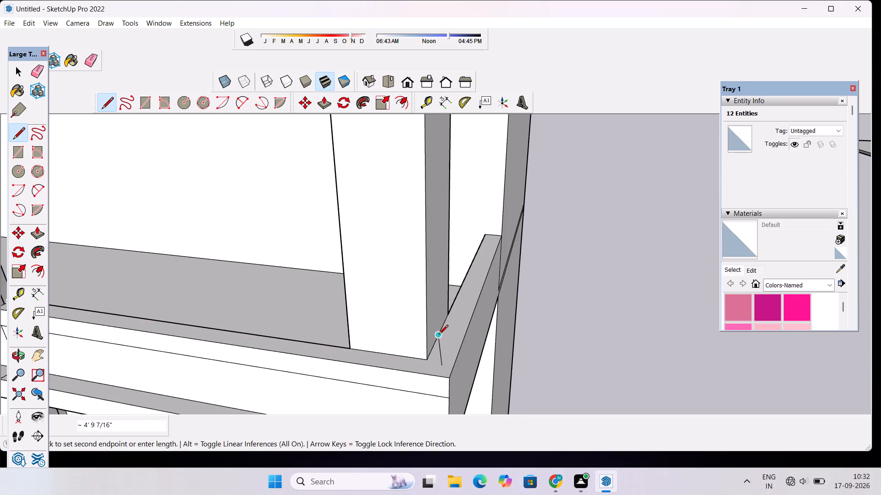
scroll(439, 335, "down", 4)
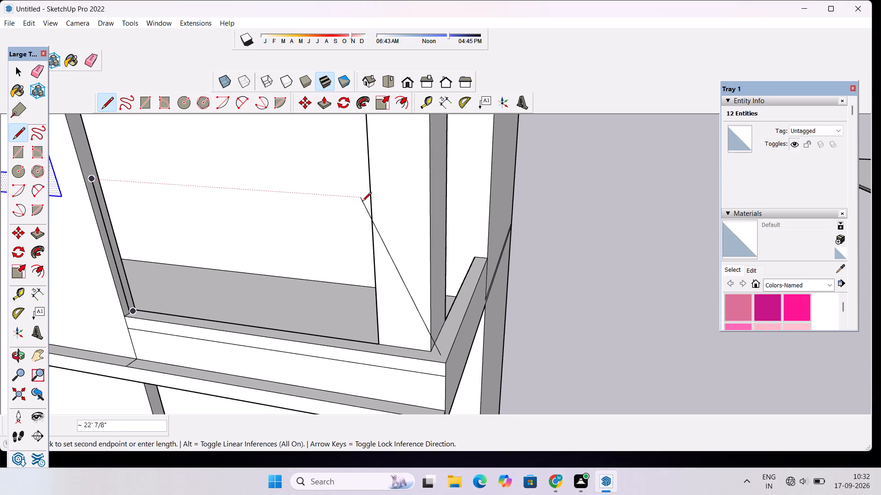
left_click(442, 203)
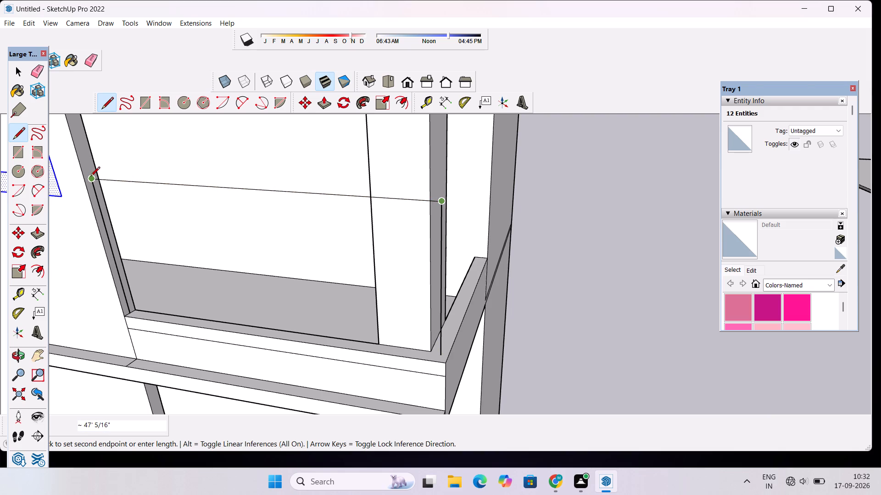
Draw a horizontal line about 47' long from the corner line's top across the balcony opening to the tower-side face.
scroll(90, 177, "up", 11)
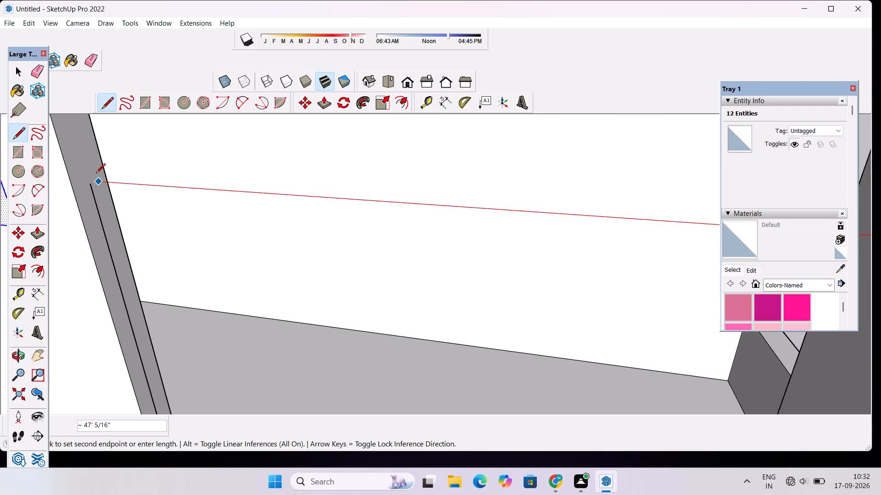
left_click(96, 174)
Draw a vertical line about 20' long down the tower-side face, from the horizontal line's end to the middle balcony parapet's top.
scroll(106, 215, "down", 9)
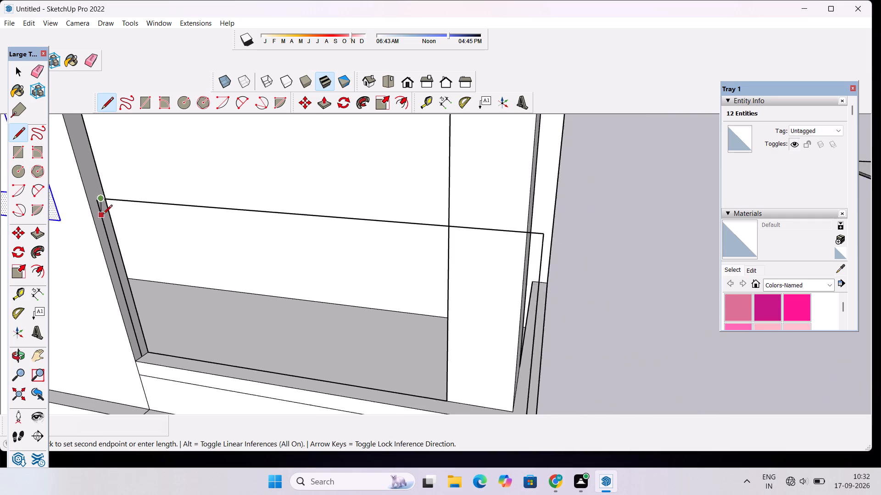
scroll(103, 215, "down", 1)
scroll(144, 338, "up", 9)
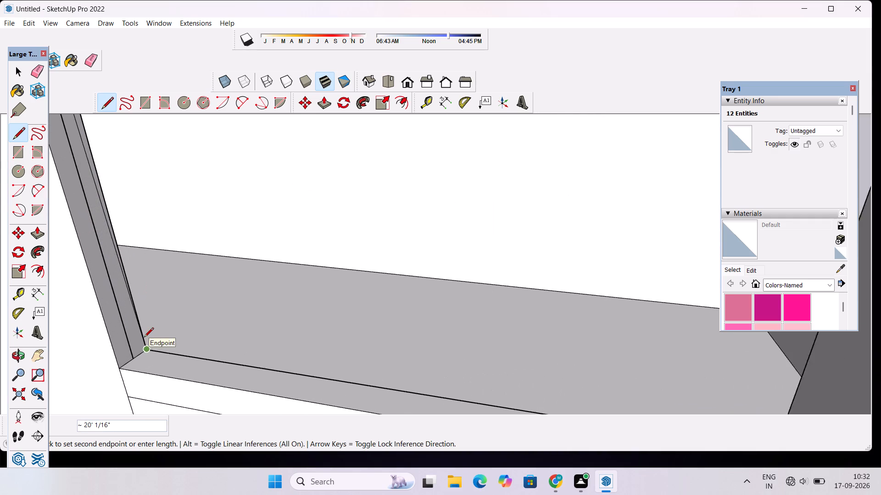
scroll(144, 338, "up", 1)
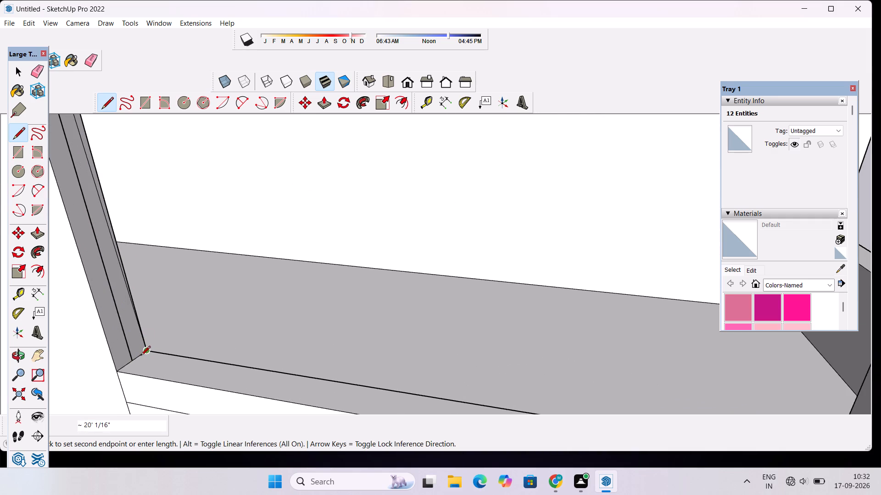
left_click(141, 359)
Erase the earlier mid-thickness vertical line on the opening's tower-side face.
key("space")
type("e")
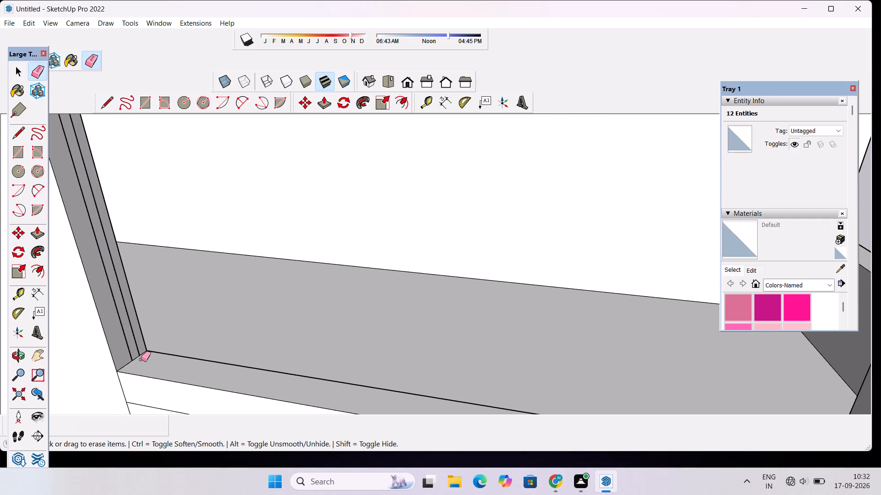
left_click(125, 341)
Outline the balcony's side panel from the front corner with a 33' 6" top edge, a 20' rear edge and a closing edge along the parapet.
scroll(112, 333, "down", 9)
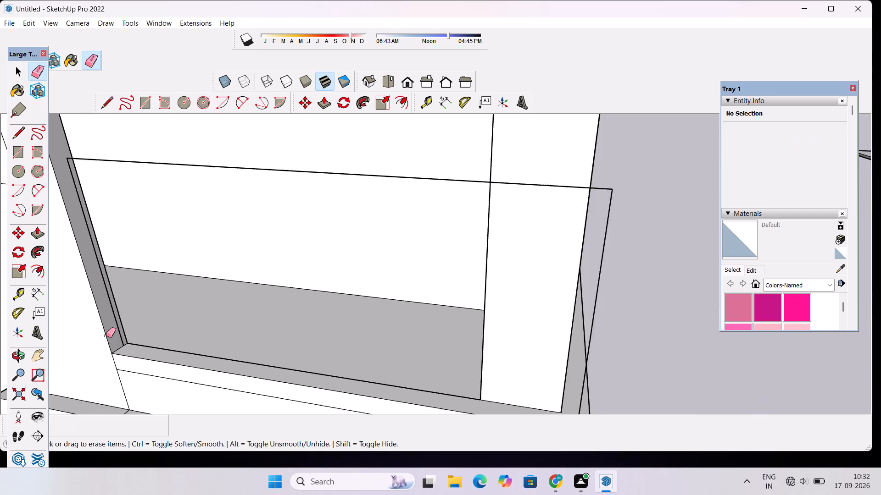
scroll(106, 335, "down", 3)
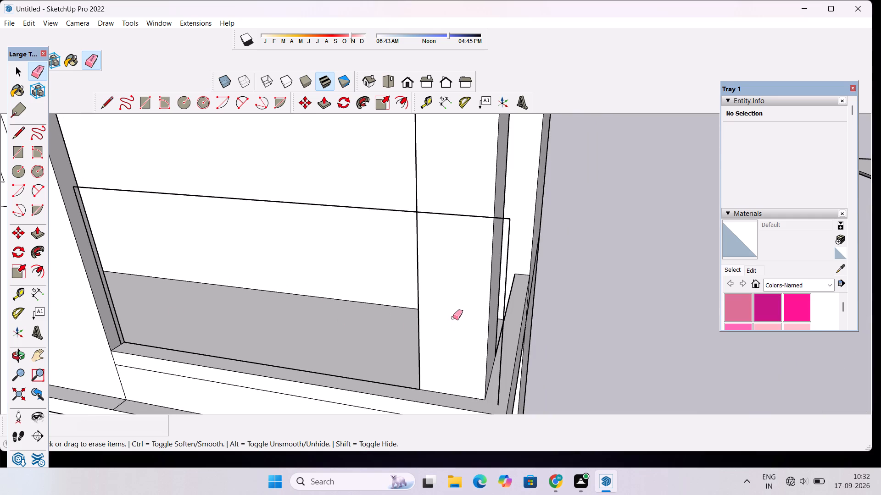
key("l")
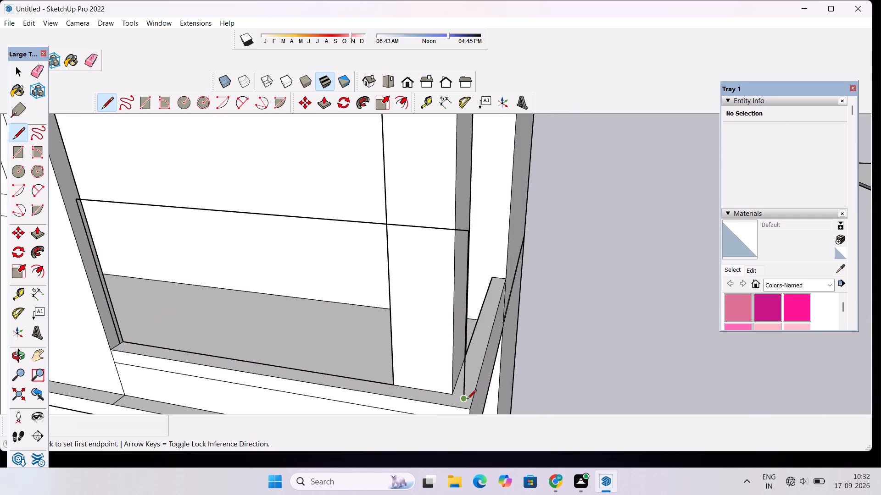
left_click(469, 234)
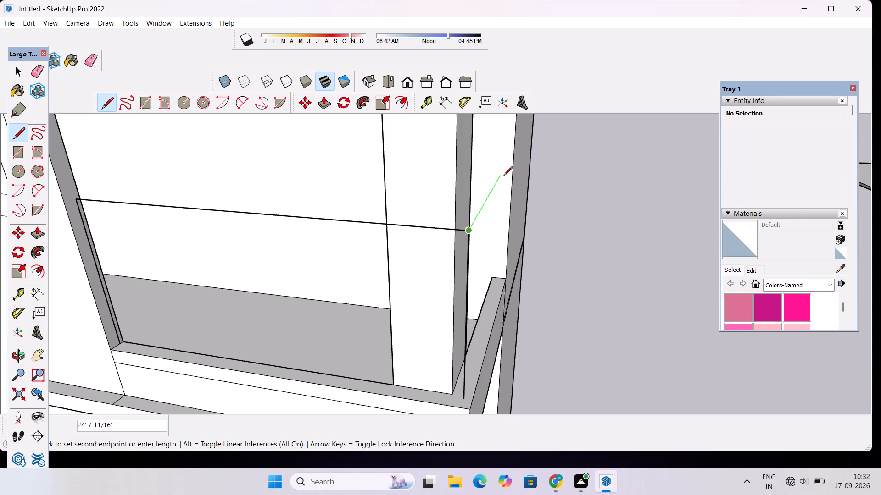
scroll(503, 176, "up", 4)
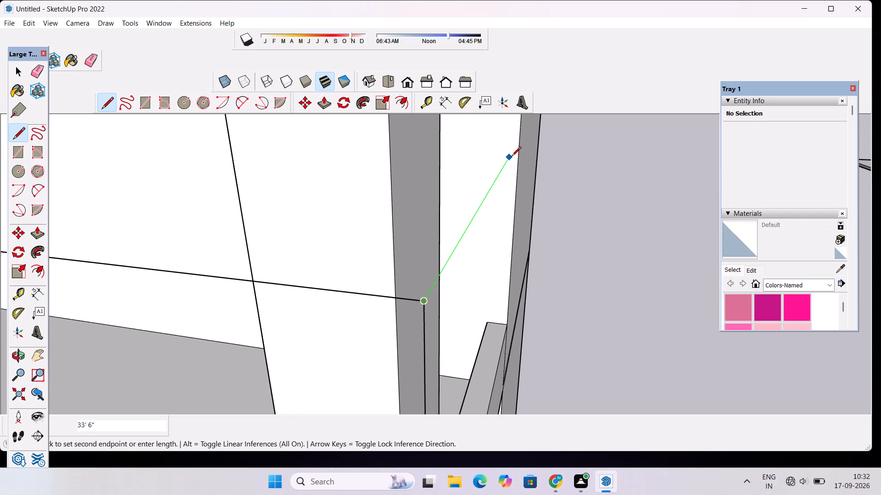
left_click(512, 157)
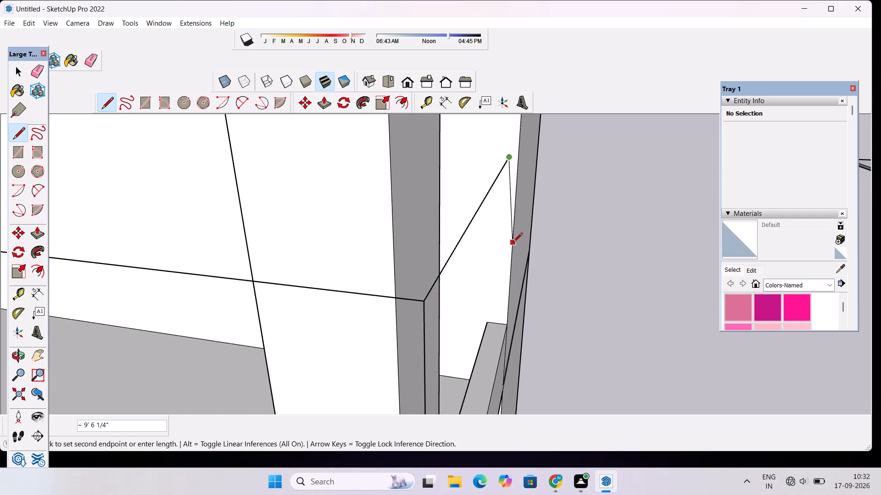
scroll(513, 243, "down", 7)
scroll(502, 284, "up", 7)
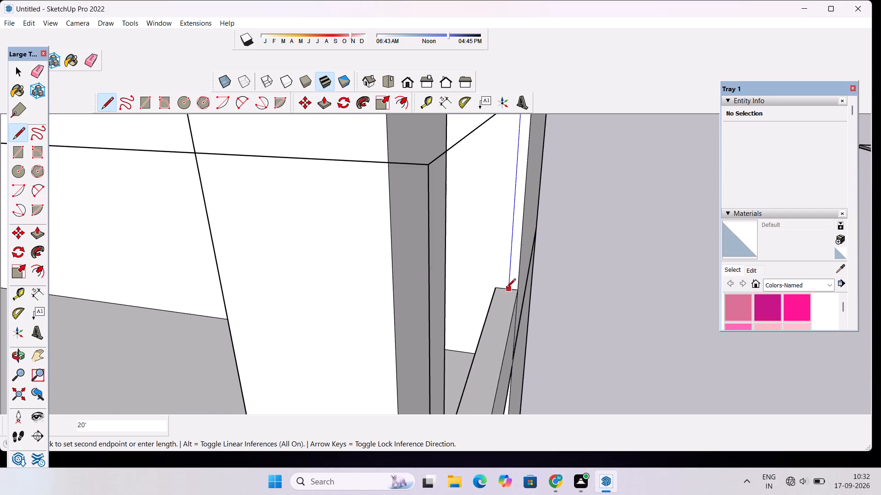
left_click(507, 291)
scroll(507, 275, "down", 8)
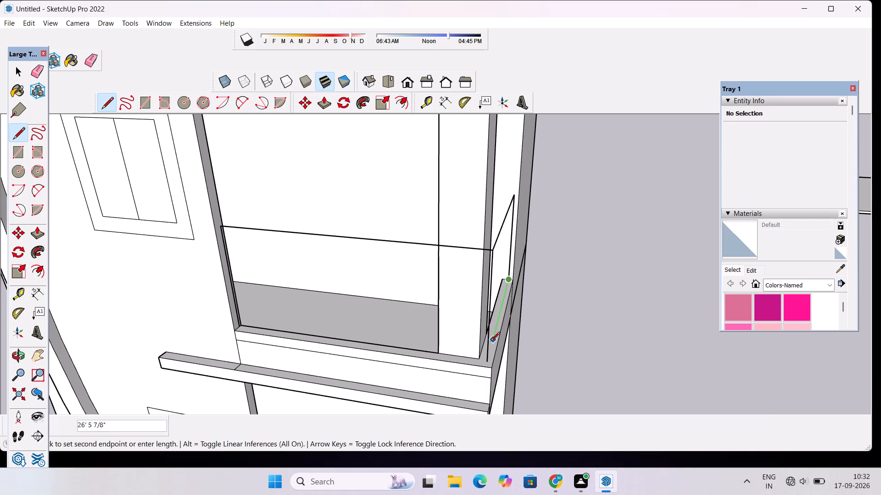
left_click(485, 361)
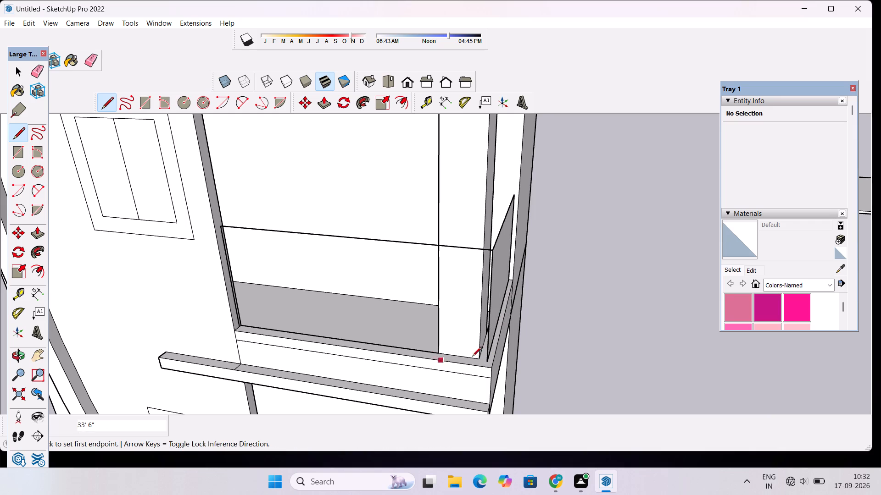
Close the front panel with a line about 47' long along the parapet top, from the outer front corner to the tower-side line.
left_click(485, 361)
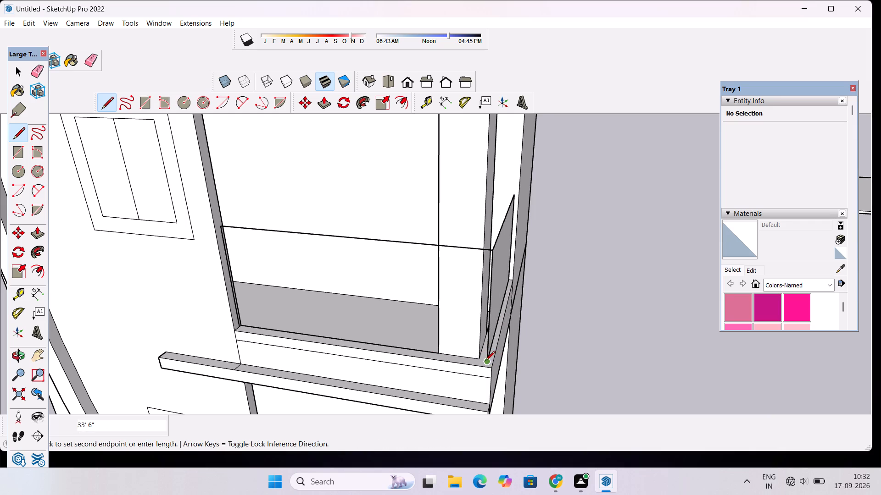
scroll(241, 325, "up", 6)
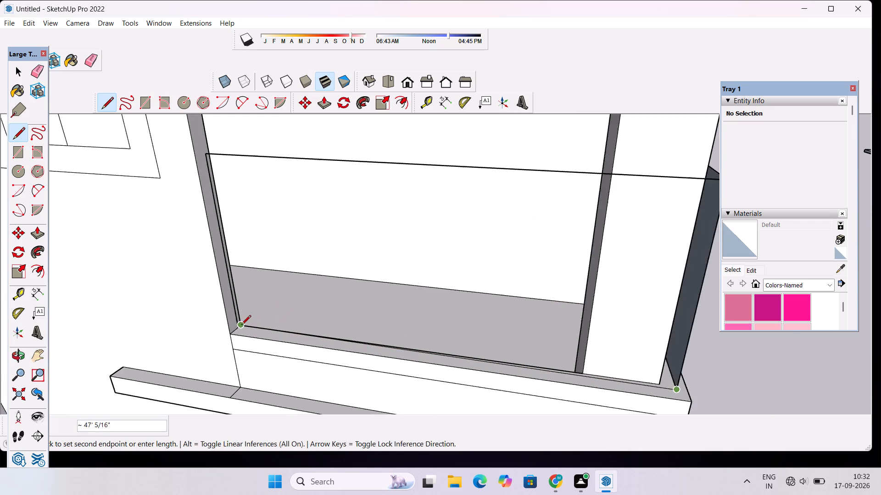
scroll(241, 325, "up", 9)
left_click(238, 332)
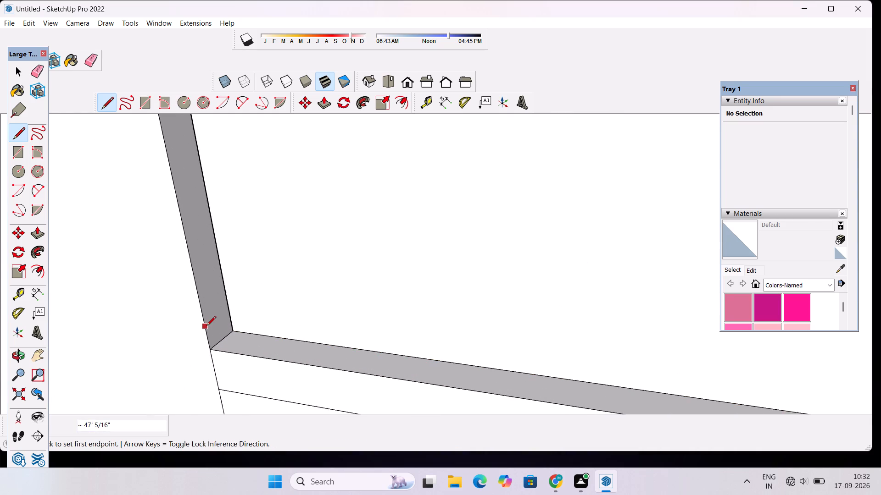
scroll(206, 326, "down", 20)
scroll(206, 326, "down", 3)
key("space")
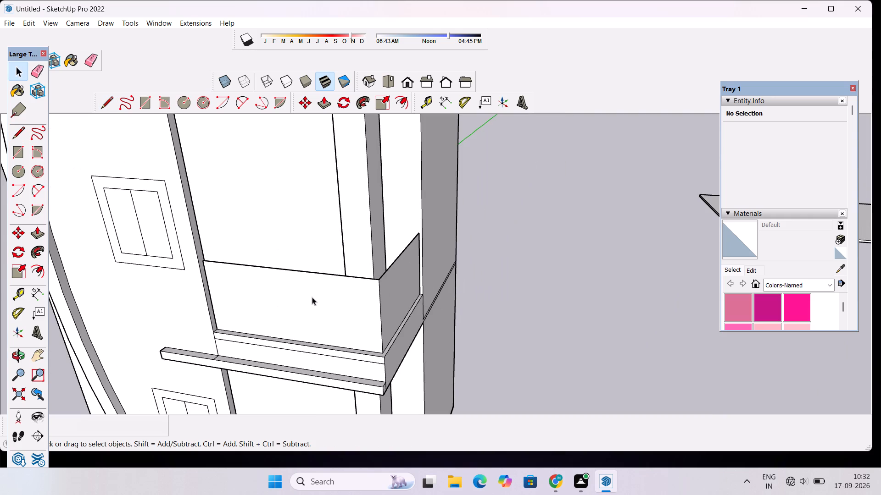
Examine the front and side panels above the middle balcony's parapet from the front and the corner.
key("o")
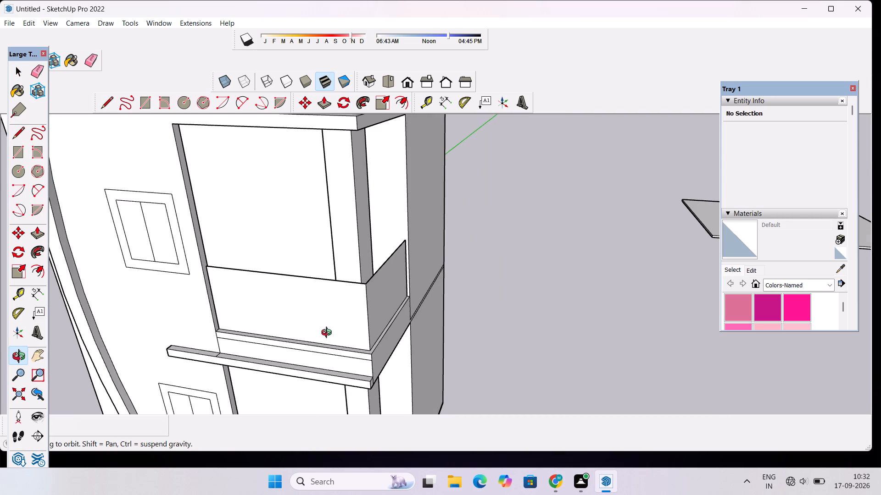
left_click_drag(333, 321, 459, 221)
scroll(460, 220, "down", 6)
left_click_drag(495, 242, 418, 304)
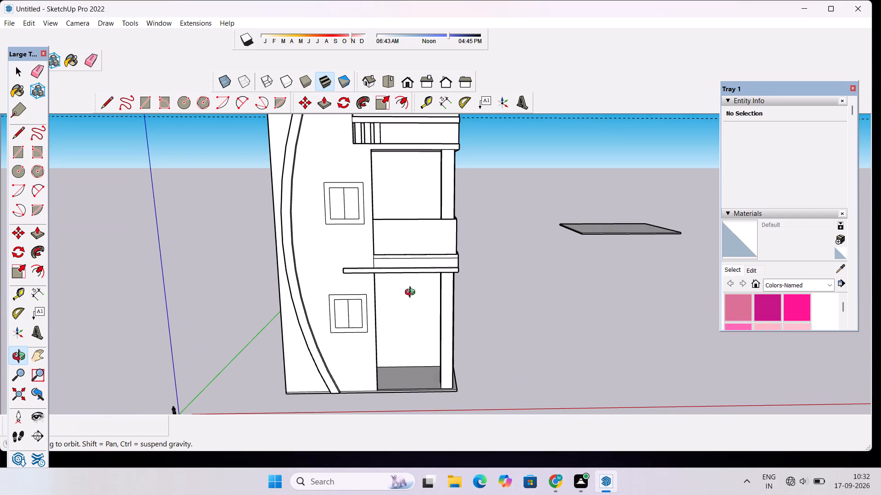
left_click_drag(440, 274, 422, 295)
left_click_drag(422, 296, 411, 271)
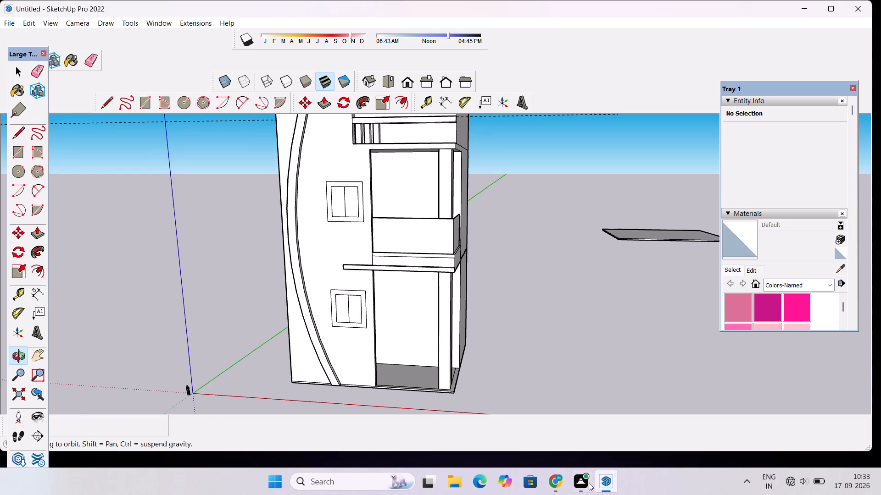
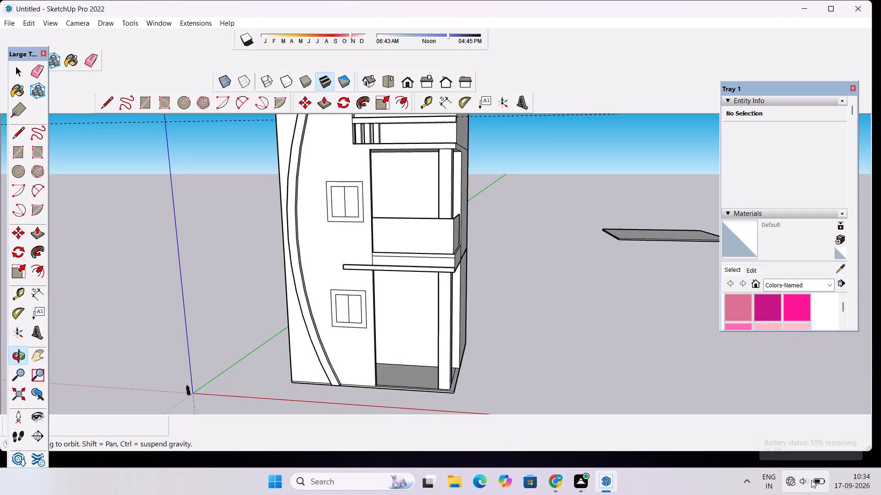
Examine the whole building from the front, from above and from low angles.
scroll(423, 342, "down", 9)
scroll(361, 265, "up", 10)
left_click_drag(350, 314, 431, 245)
scroll(432, 243, "down", 3)
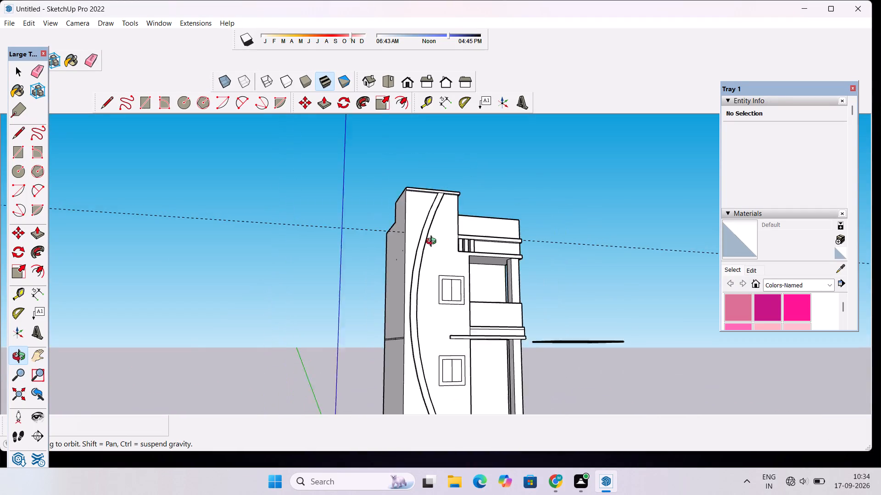
scroll(433, 242, "down", 7)
left_click_drag(477, 307, 450, 347)
scroll(429, 330, "down", 7)
scroll(429, 320, "up", 5)
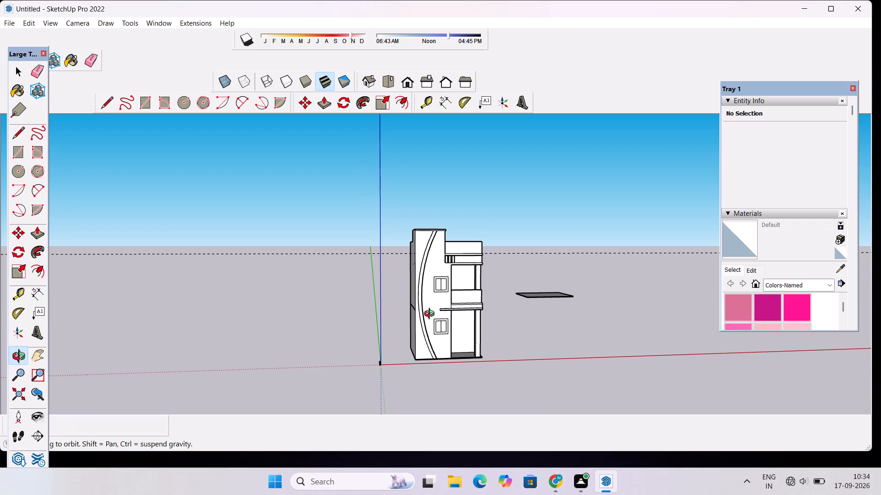
scroll(431, 308, "down", 10)
left_click_drag(444, 287, 449, 356)
scroll(447, 319, "up", 11)
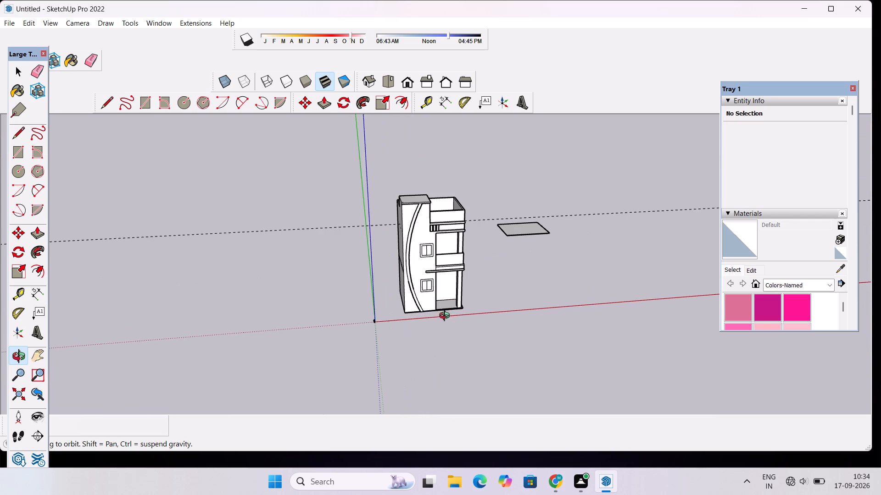
left_click_drag(480, 332, 416, 268)
scroll(401, 247, "up", 9)
scroll(413, 275, "down", 4)
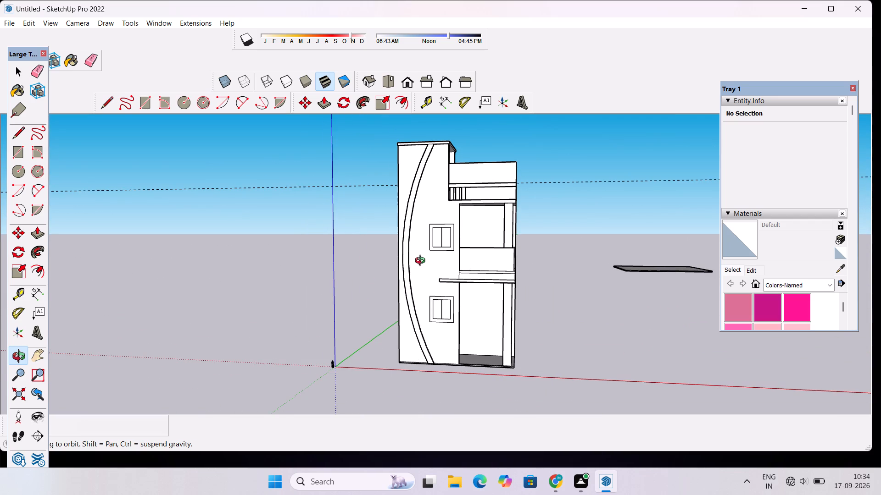
Place a vertical guide about 17' from the curved band's inner edge, through the upper window frame's band-side bottom corner.
scroll(422, 262, "up", 11)
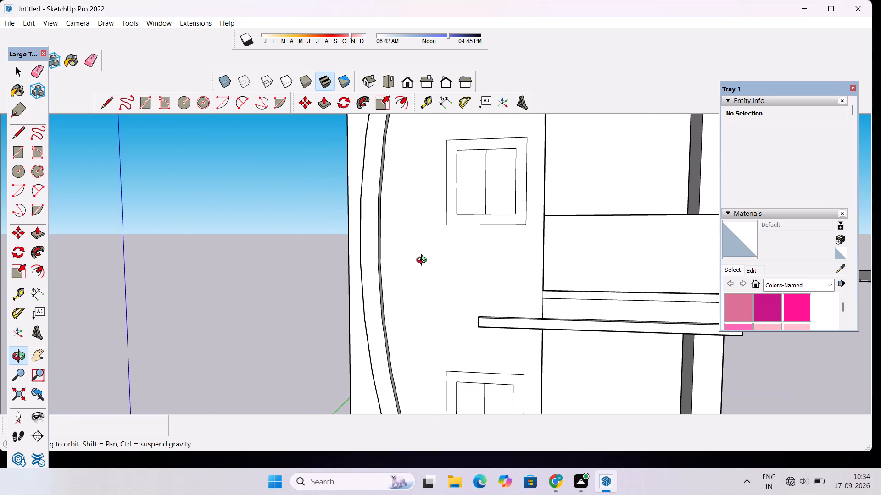
key("t")
scroll(387, 243, "up", 3)
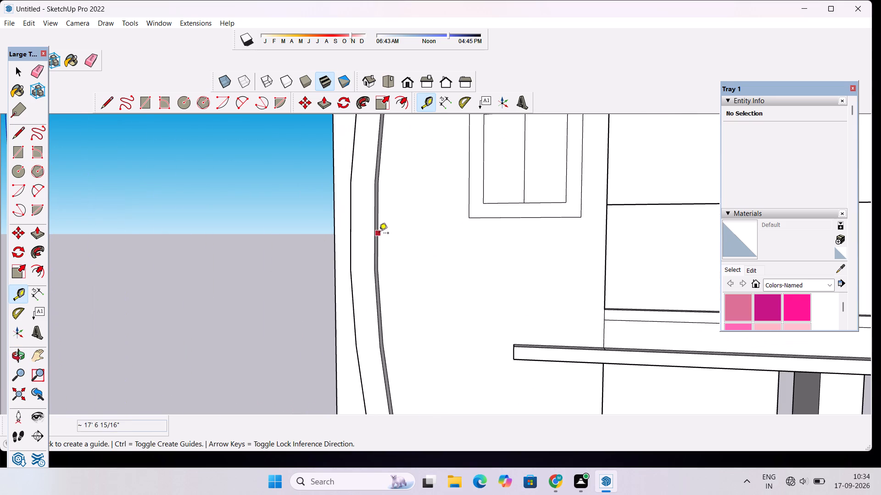
scroll(377, 232, "up", 8)
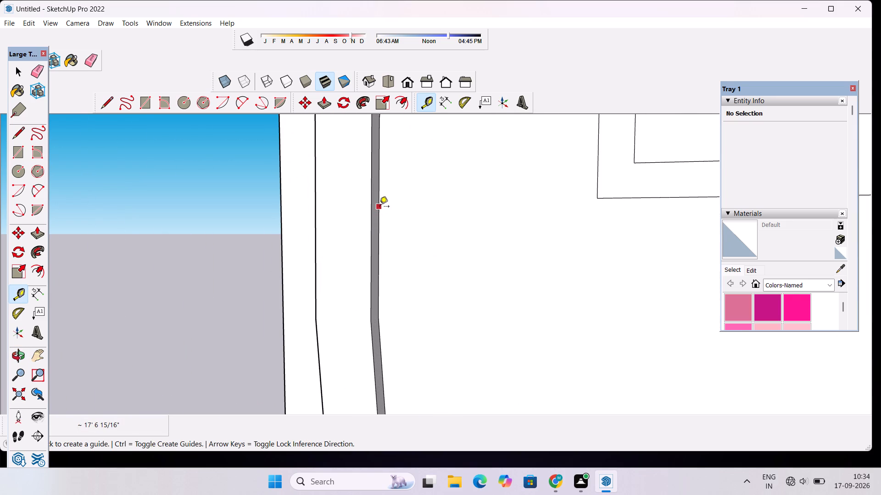
left_click(379, 214)
scroll(408, 219, "down", 13)
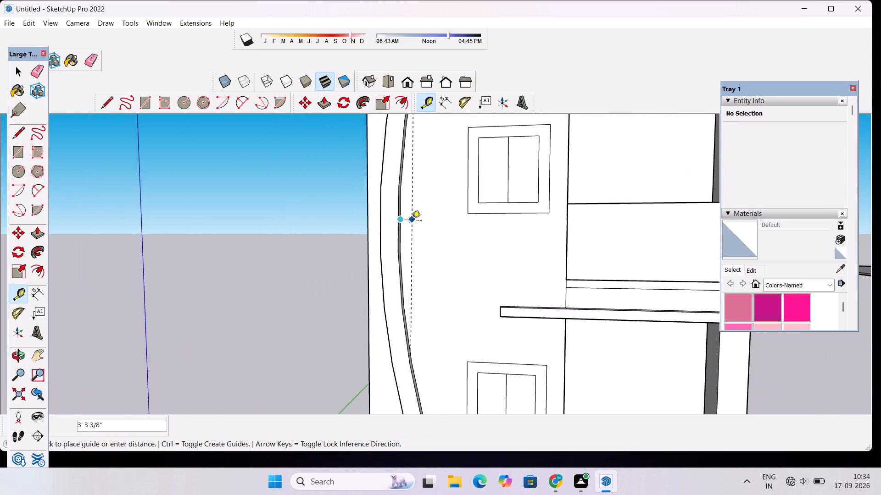
scroll(412, 221, "down", 12)
scroll(427, 222, "up", 4)
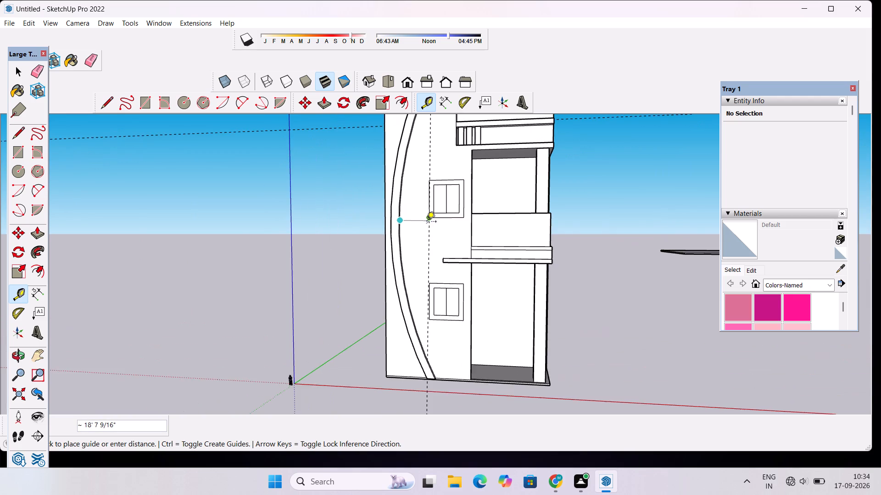
scroll(427, 222, "up", 9)
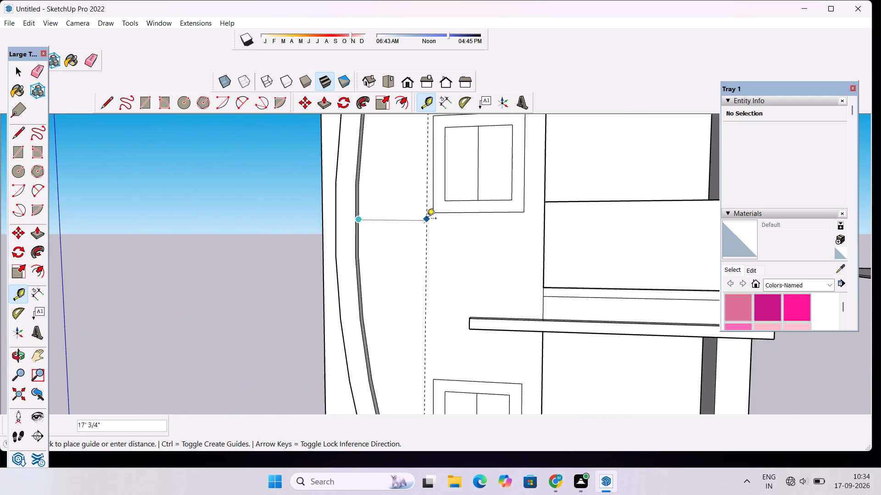
scroll(427, 219, "up", 3)
left_click(435, 211)
scroll(421, 241, "down", 2)
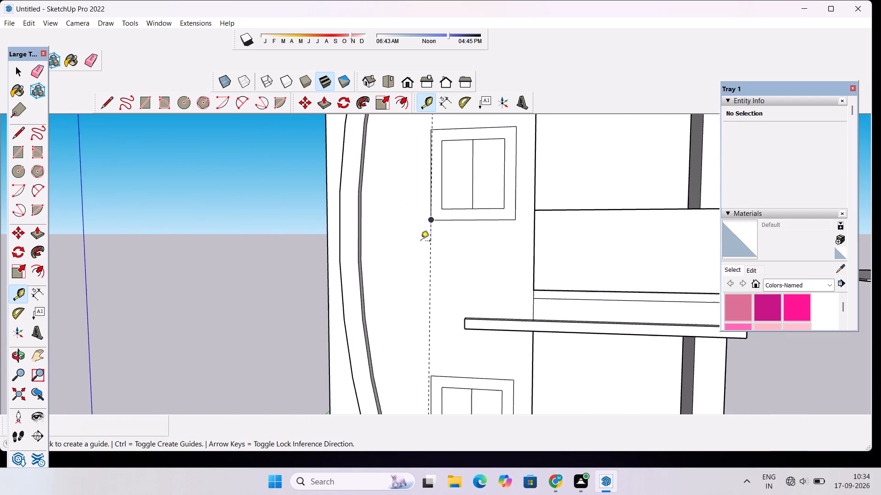
scroll(421, 242, "down", 7)
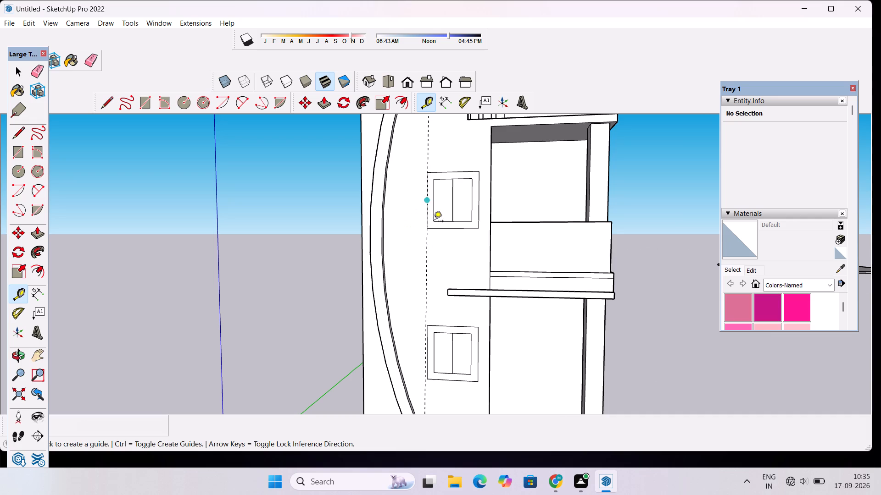
scroll(433, 261, "down", 6)
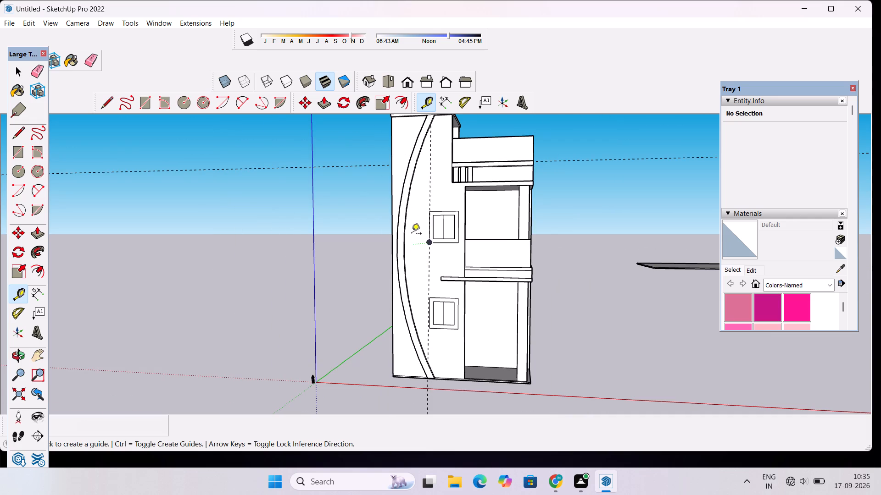
key("space")
Erase the long horizontal guide line that runs across the building.
key("o")
left_click_drag(384, 242, 462, 320)
scroll(436, 221, "up", 4)
scroll(436, 221, "down", 4)
left_click_drag(466, 291, 408, 181)
scroll(407, 168, "down", 4)
left_click_drag(389, 176, 549, 329)
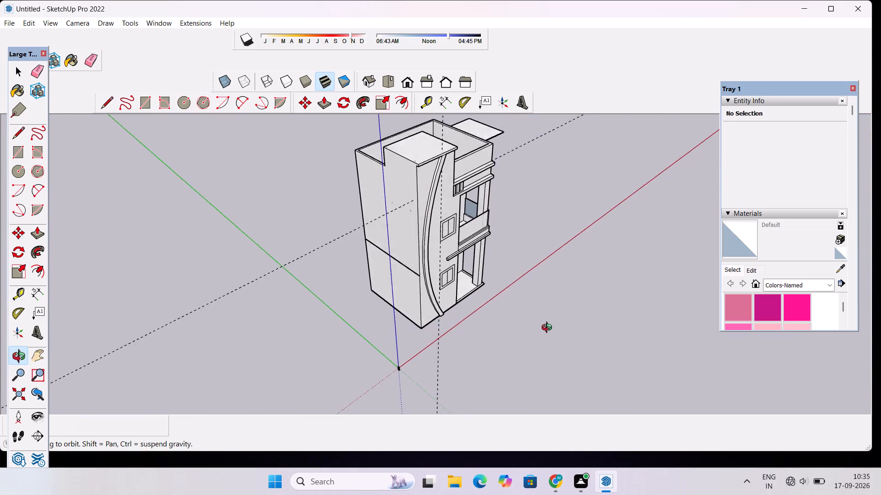
left_click_drag(549, 329, 394, 322)
left_click_drag(574, 224, 311, 213)
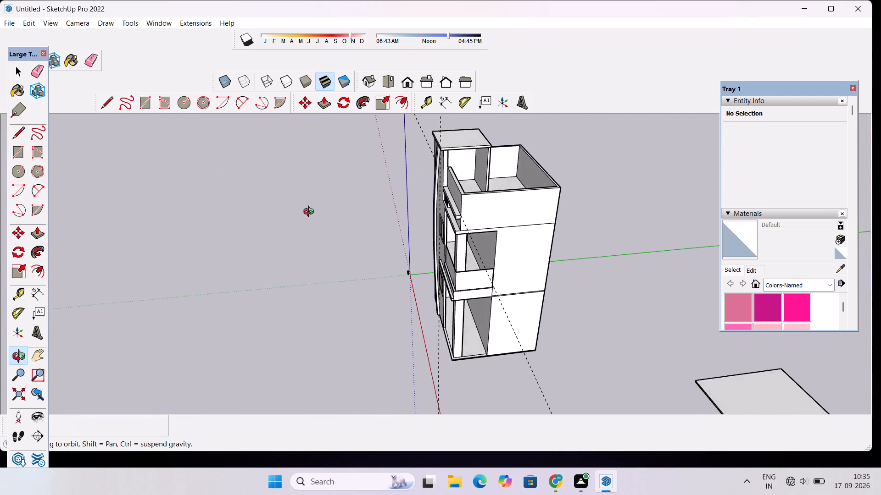
left_click_drag(311, 213, 548, 169)
key("e")
left_click_drag(283, 153, 289, 175)
Examine the tower's front face along the vertical guide, from the roof down past both windows.
key("o")
scroll(414, 251, "up", 2)
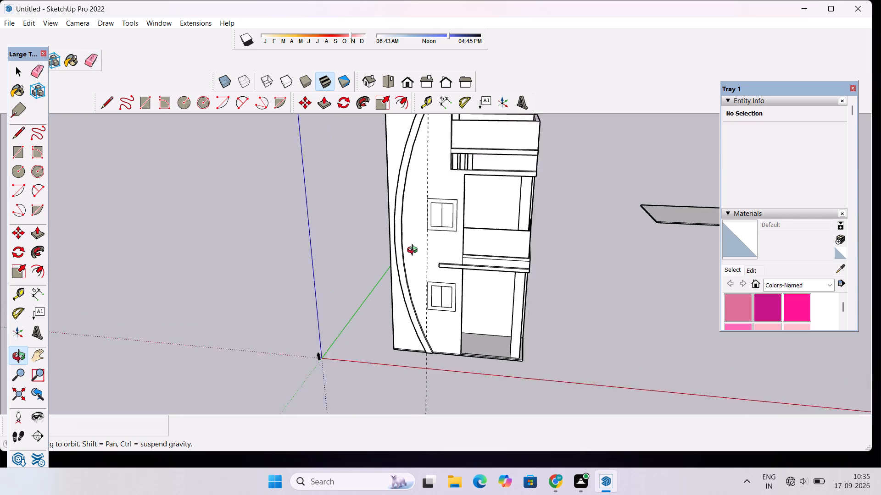
scroll(414, 251, "up", 4)
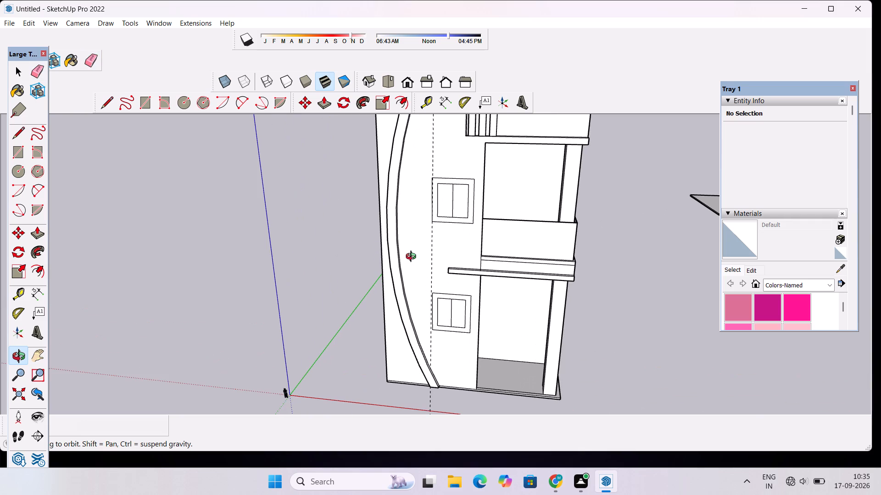
left_click_drag(400, 290, 407, 253)
scroll(409, 244, "down", 3)
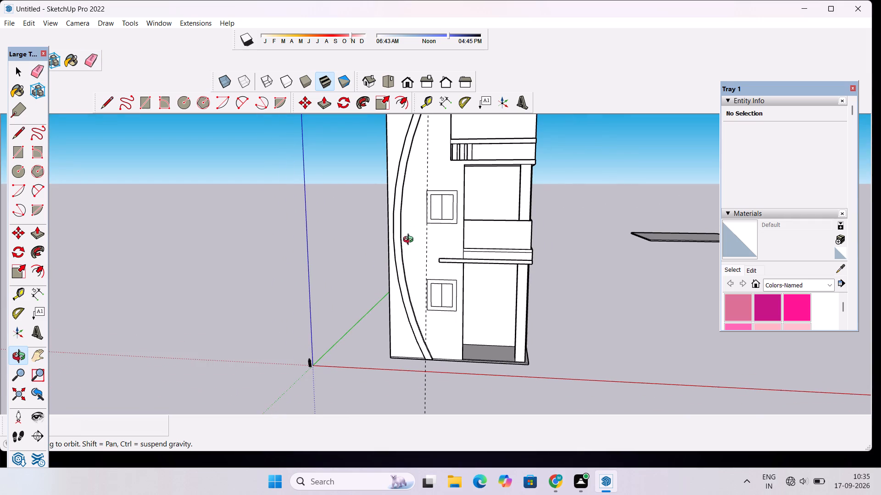
left_click_drag(421, 218, 419, 244, "shift")
scroll(419, 244, "down", 4)
left_click_drag(429, 226, 429, 262, "shift")
scroll(424, 251, "up", 7, "shift")
scroll(424, 246, "down", 4, "shift")
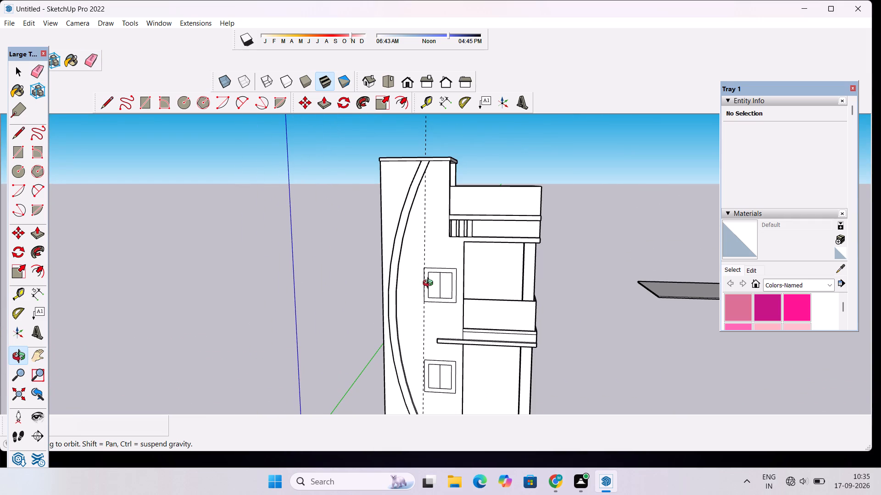
left_click_drag(431, 289, 431, 240, "shift")
scroll(408, 253, "up", 5)
left_click_drag(435, 281, 435, 249, "shift")
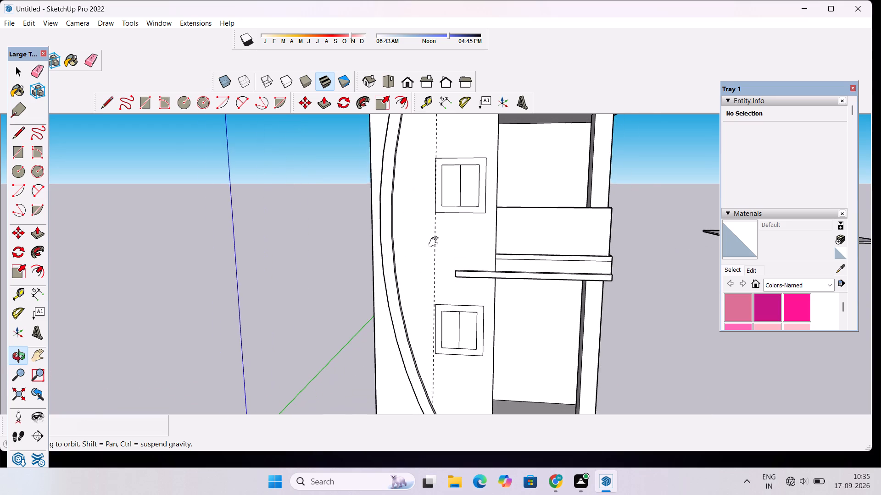
scroll(435, 242, "up", 2, "shift")
scroll(435, 242, "up", 2)
scroll(435, 242, "down", 5)
Draw a vertical line about 89' long on the guide, from the curved band's lower inner edge to the upper window frame's bottom corner.
left_click_drag(441, 291, 441, 291, "shift")
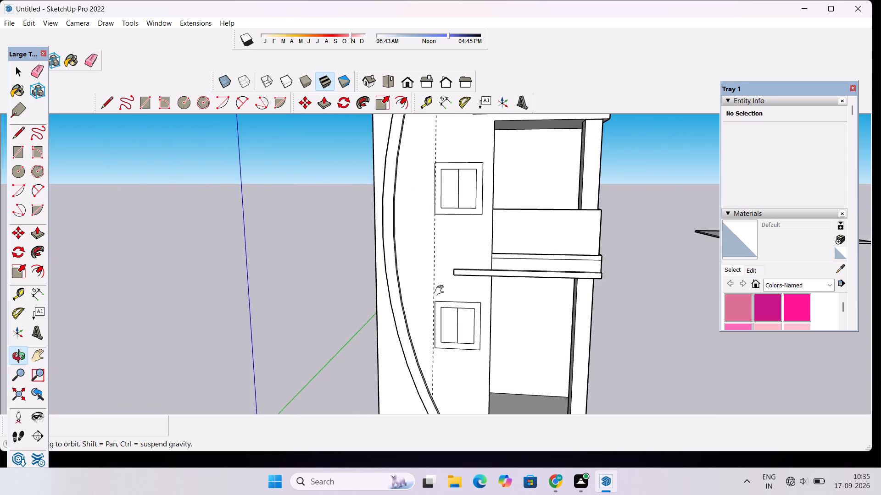
left_click_drag(441, 291, 442, 255, "shift")
left_click_drag(450, 278, 451, 241)
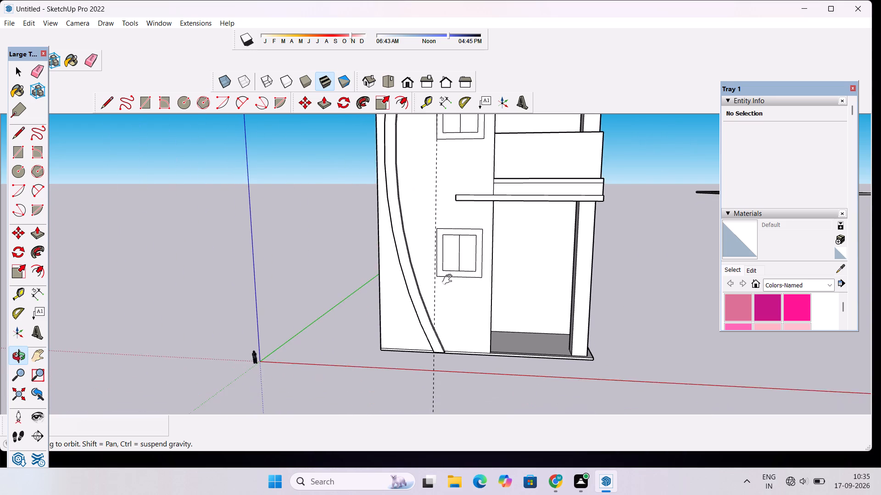
scroll(449, 280, "up", 3, "shift")
left_click_drag(449, 285, 449, 302, "shift")
scroll(449, 302, "up", 2)
key("l")
scroll(448, 307, "up", 3)
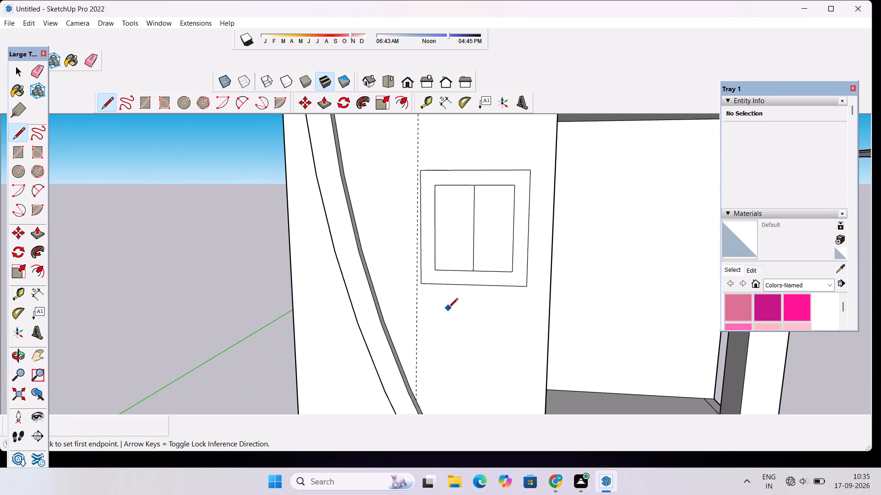
scroll(448, 309, "down", 5)
scroll(437, 360, "up", 8)
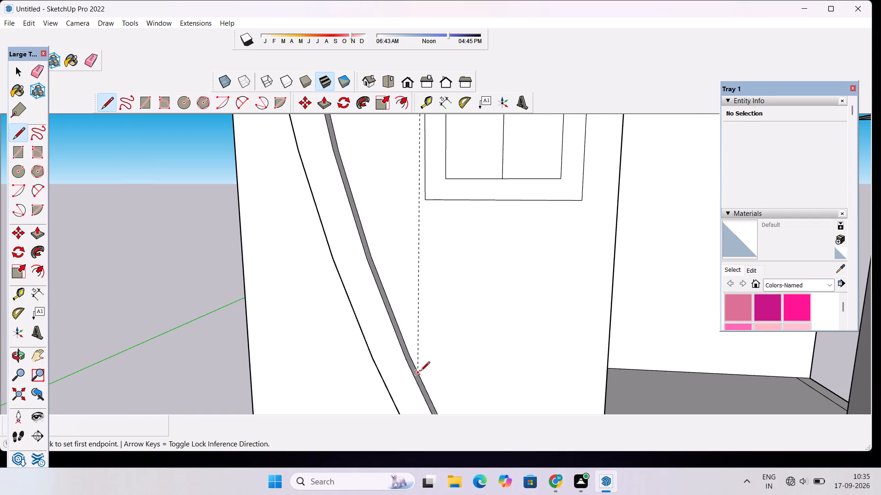
left_click(420, 372)
scroll(419, 319, "down", 19)
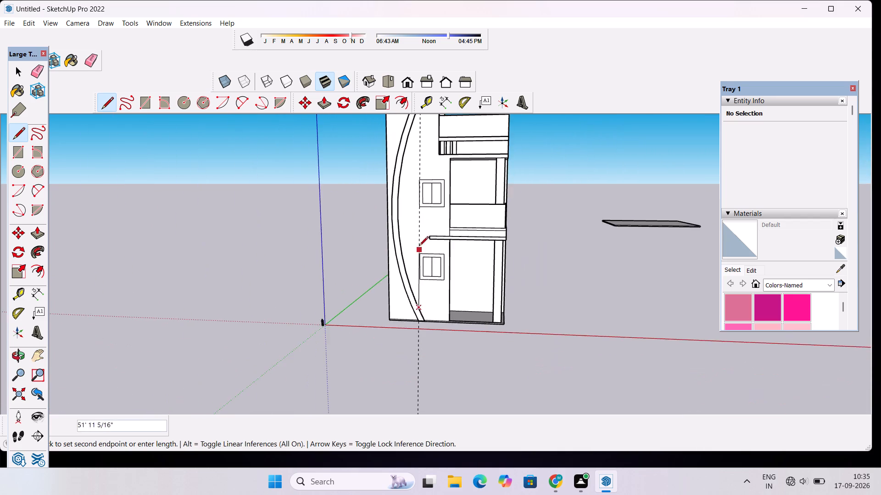
scroll(419, 222, "up", 13)
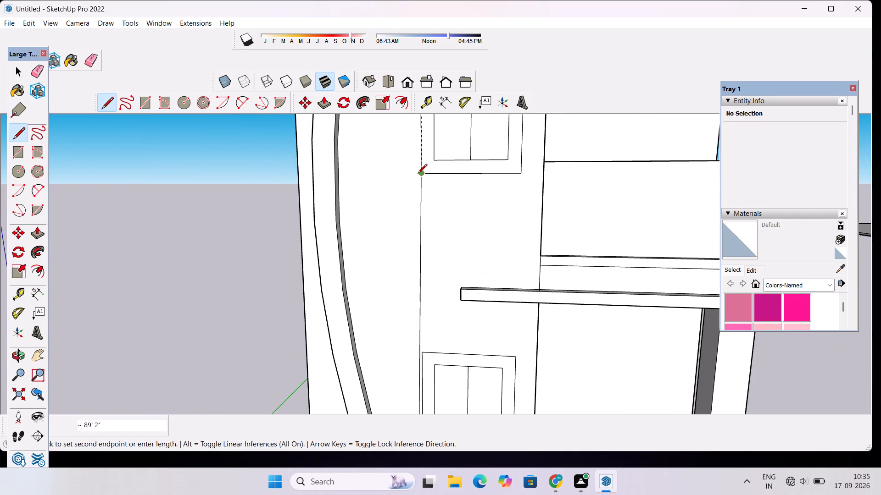
left_click(421, 173)
key("space")
Erase the vertical guide line through the windows' band-side edge.
scroll(420, 210, "down", 5)
scroll(420, 210, "up", 1)
scroll(420, 210, "down", 7)
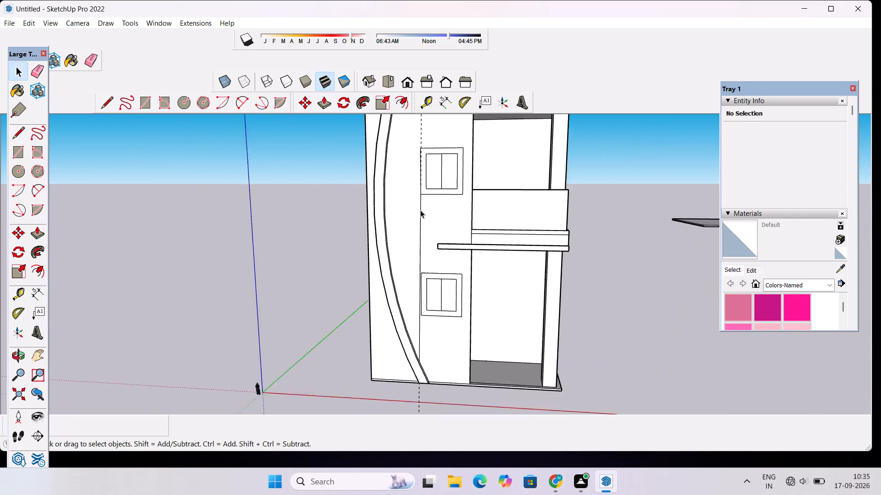
scroll(420, 210, "down", 13)
key("e")
left_click_drag(428, 130, 418, 146)
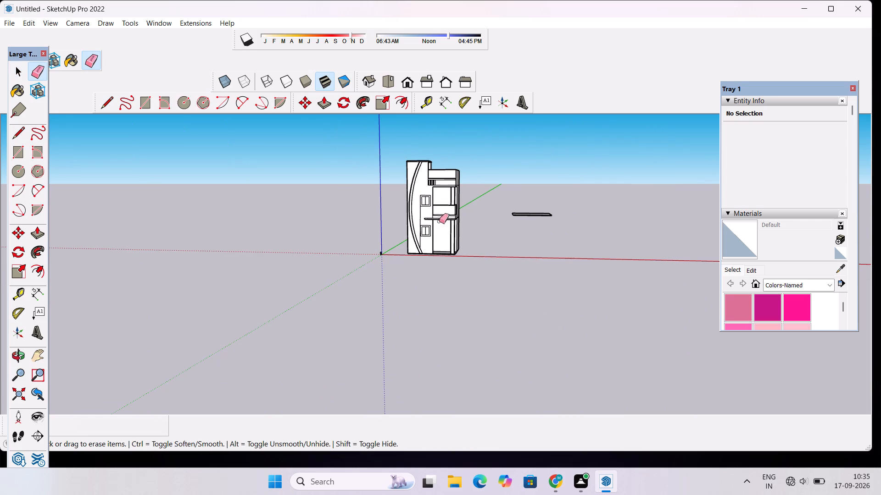
Examine the tower's front face around the curved band, windows and new vertical line from several angles.
scroll(423, 168, "up", 11)
key("o")
scroll(411, 199, "up", 4)
left_click_drag(414, 204, 519, 220)
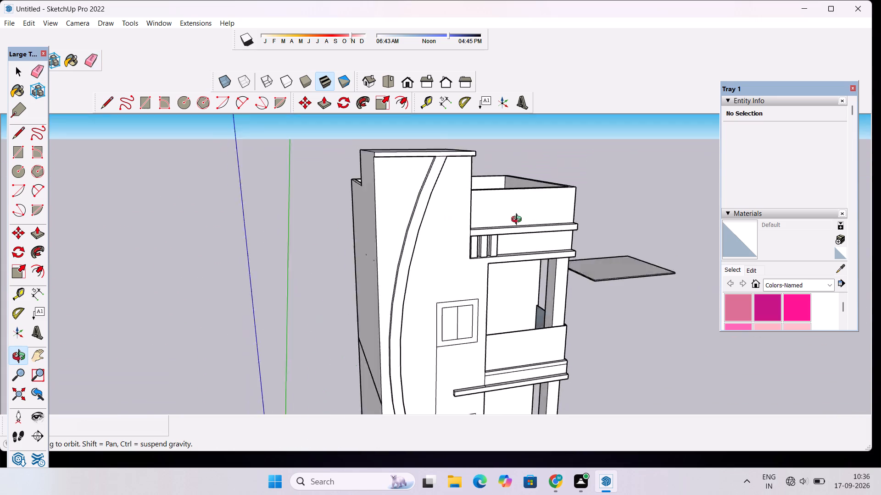
left_click_drag(519, 220, 397, 223)
scroll(397, 223, "down", 5)
left_click_drag(405, 251, 505, 257)
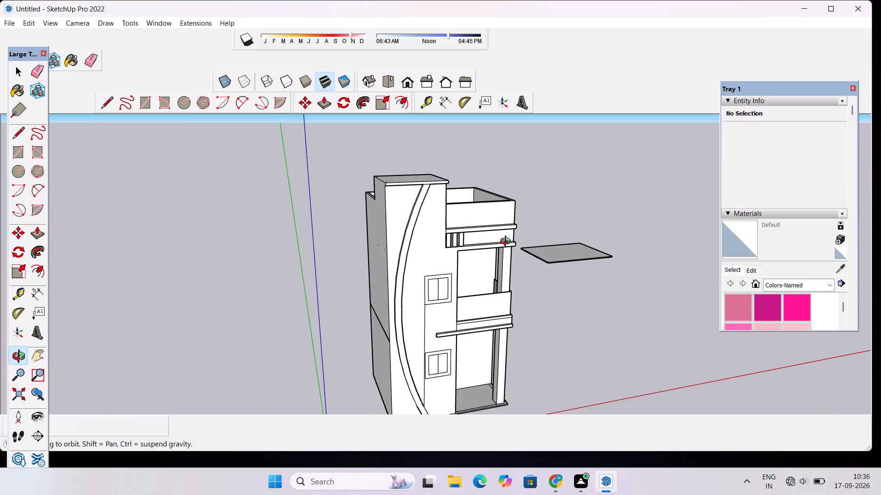
scroll(507, 242, "up", 3)
left_click_drag(505, 240, 453, 242, "shift")
scroll(449, 238, "down", 4)
left_click_drag(428, 305, 360, 269)
scroll(359, 279, "up", 6)
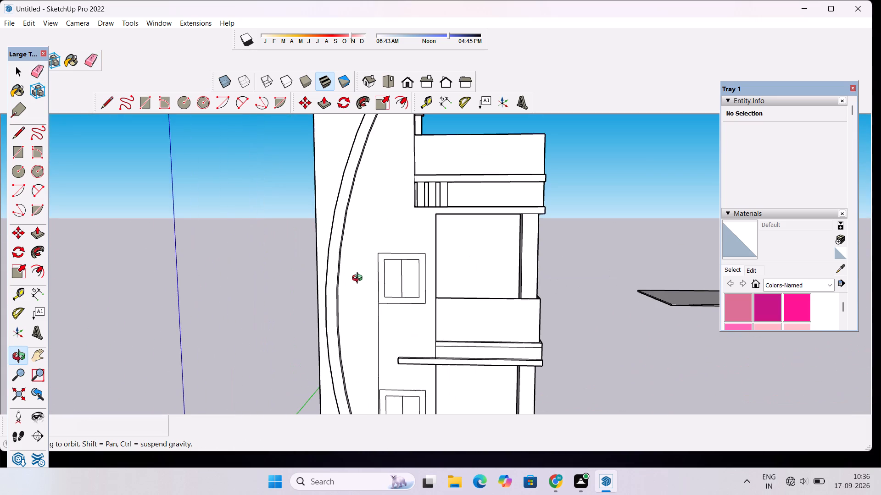
left_click(433, 254)
scroll(434, 249, "down", 10)
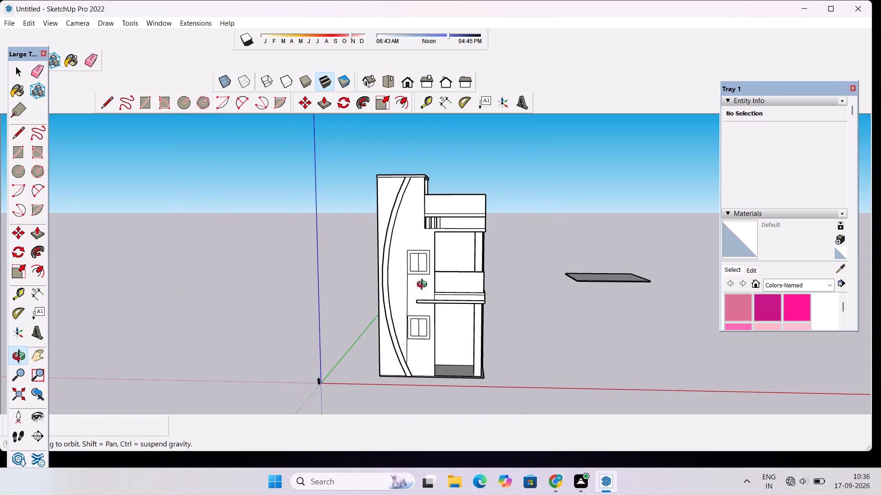
left_click_drag(424, 306, 423, 358)
scroll(423, 236, "up", 8)
left_click_drag(427, 286, 427, 269)
scroll(429, 260, "up", 1)
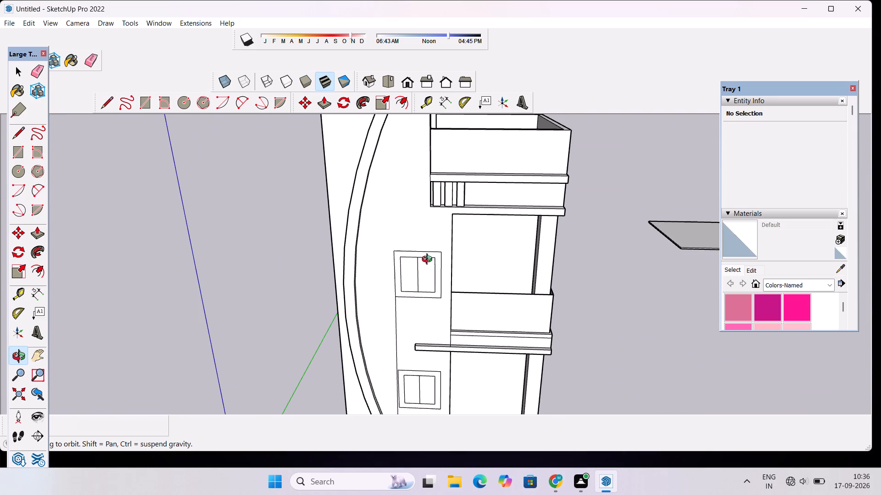
scroll(403, 257, "up", 3)
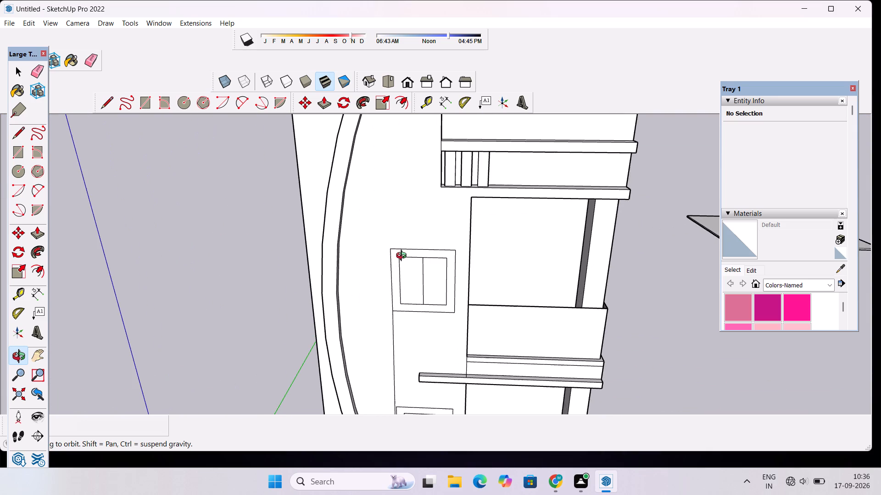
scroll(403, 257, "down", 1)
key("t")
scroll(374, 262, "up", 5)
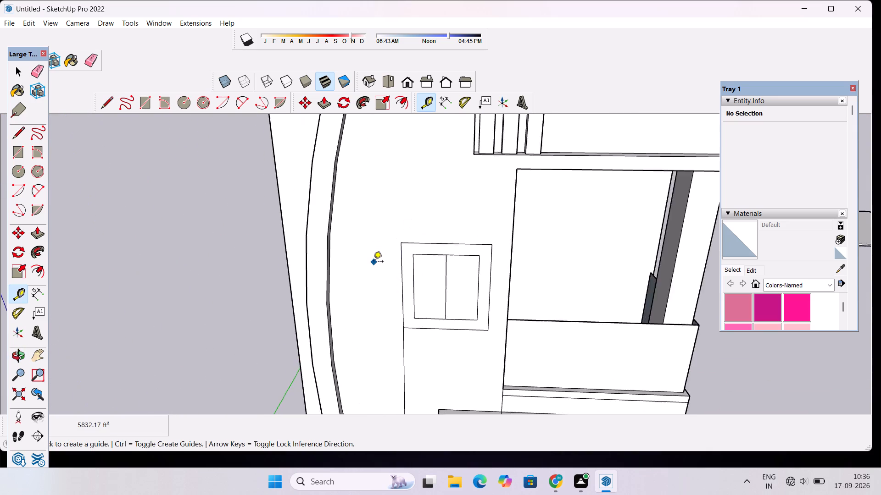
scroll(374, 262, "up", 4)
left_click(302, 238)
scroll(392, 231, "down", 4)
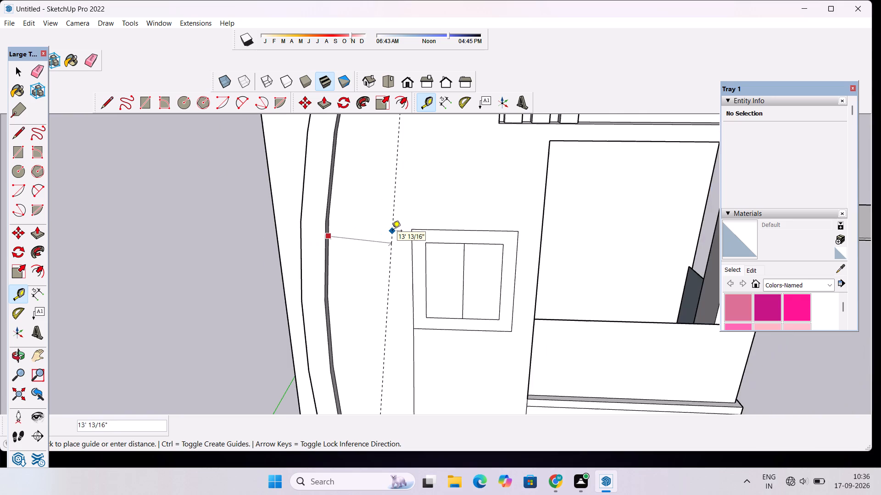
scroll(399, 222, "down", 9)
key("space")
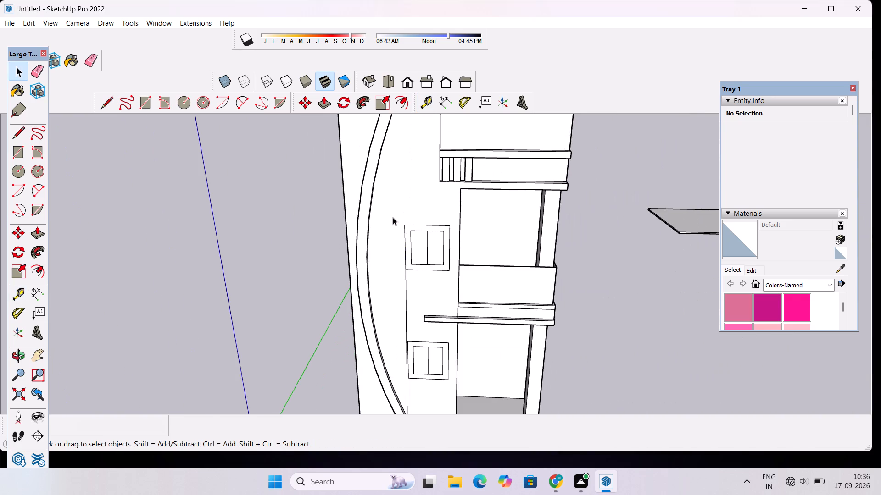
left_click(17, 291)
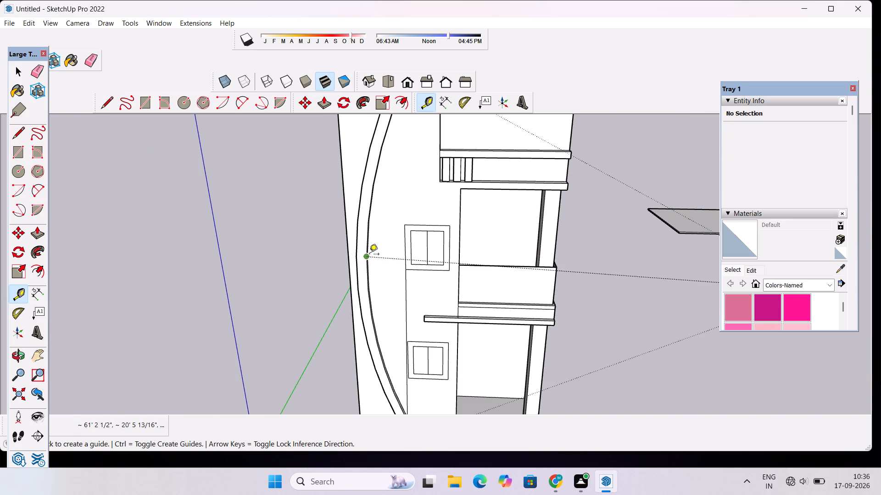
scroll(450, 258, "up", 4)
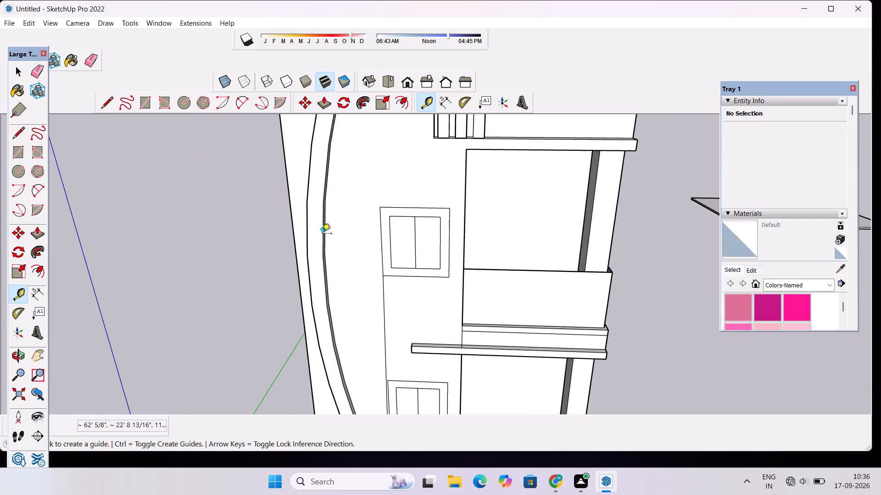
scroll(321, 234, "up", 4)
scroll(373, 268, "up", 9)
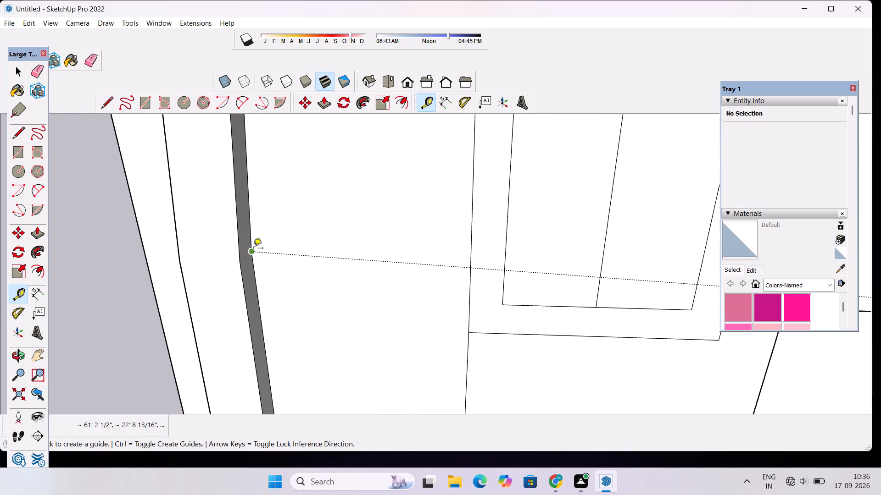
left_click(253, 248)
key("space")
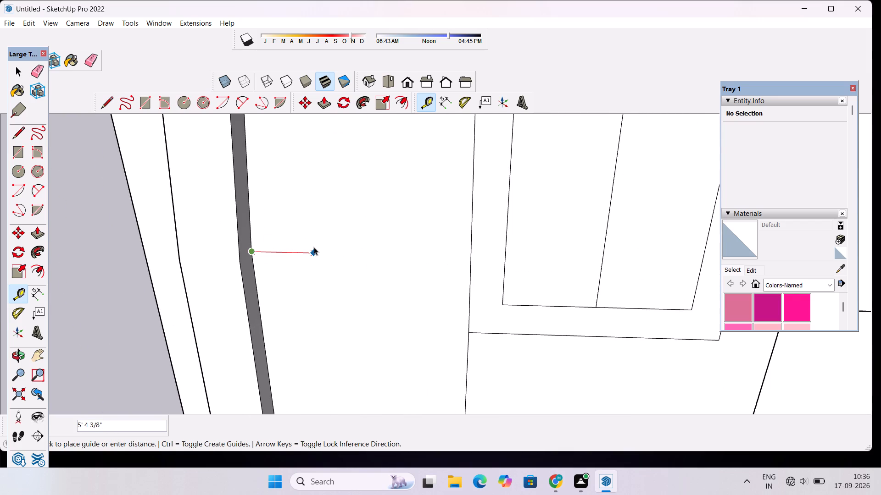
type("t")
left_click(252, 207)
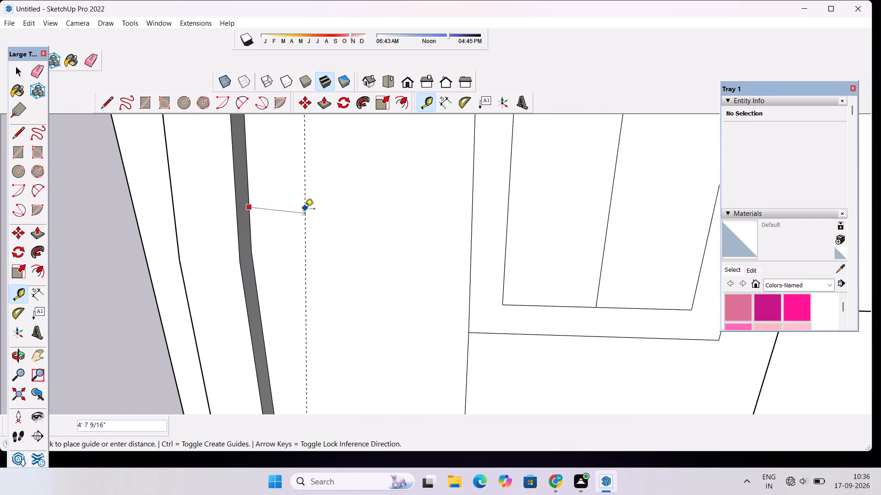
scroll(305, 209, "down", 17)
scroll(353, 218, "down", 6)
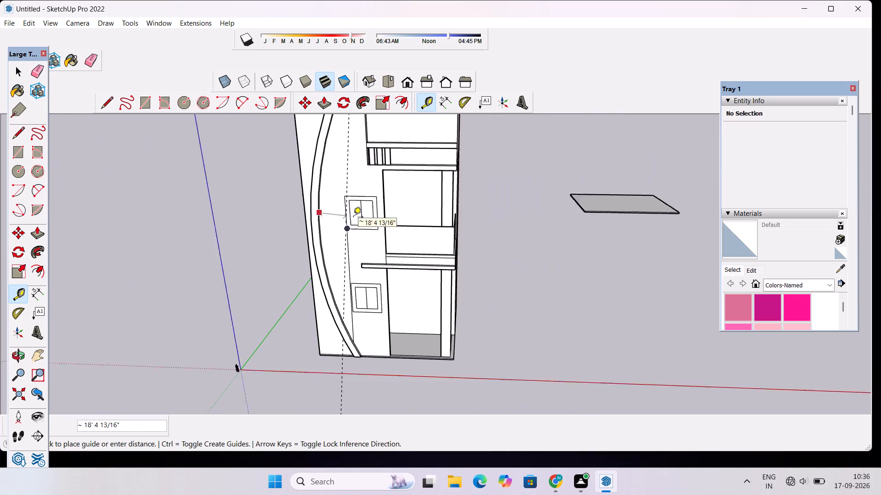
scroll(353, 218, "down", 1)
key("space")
Place a vertical guide about 9' 6" from the upper balcony opening's edge, through the barred strip's lower tower-side corner.
scroll(360, 231, "up", 1)
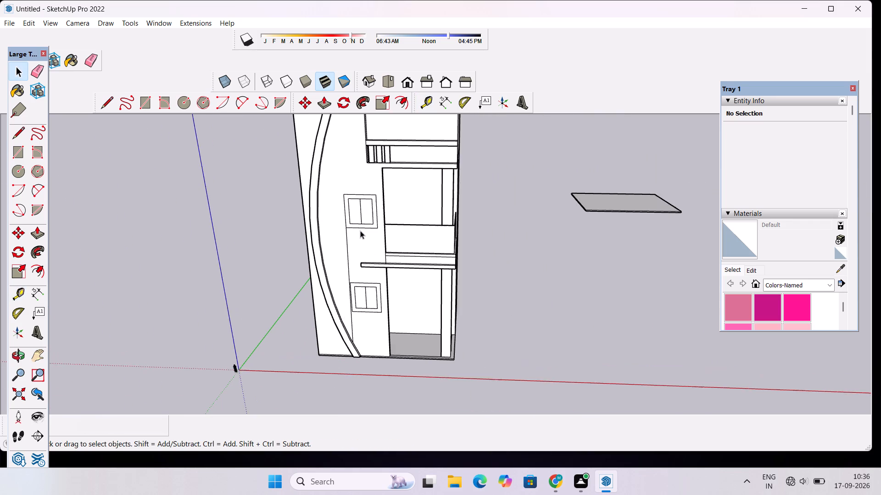
scroll(360, 231, "up", 3)
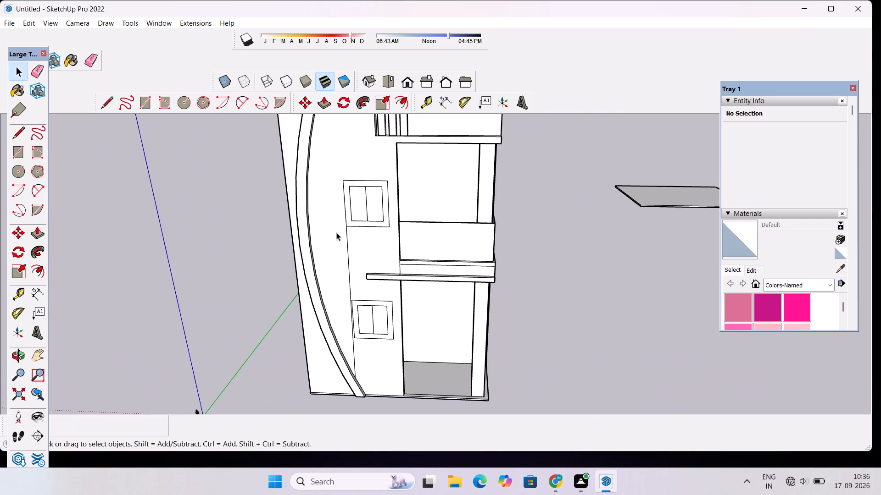
scroll(339, 236, "down", 11)
key("t")
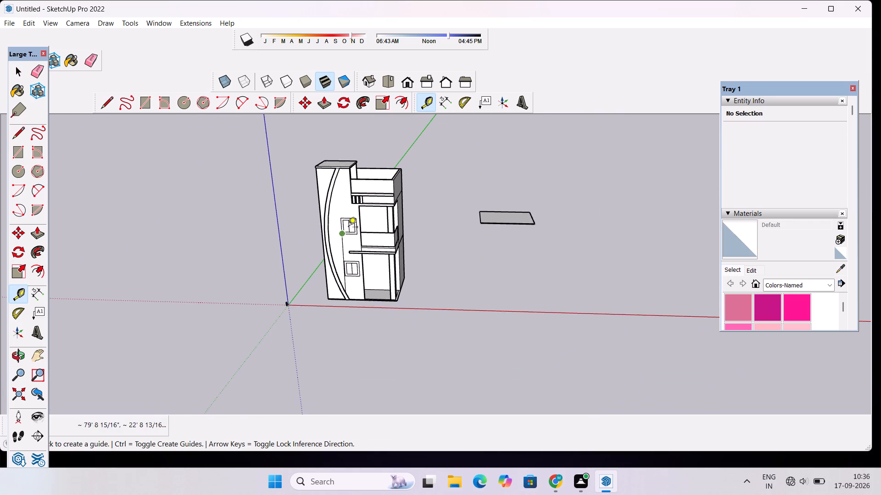
scroll(350, 224, "up", 10)
left_click(377, 187)
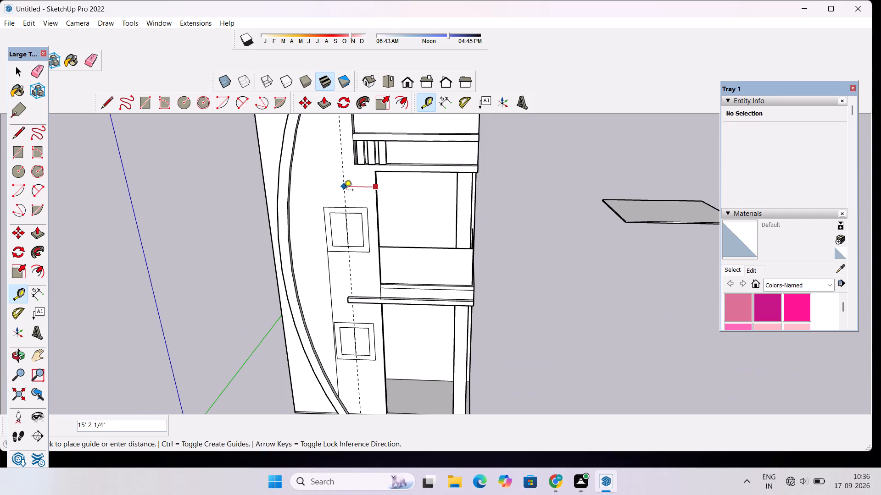
scroll(344, 191, "up", 2)
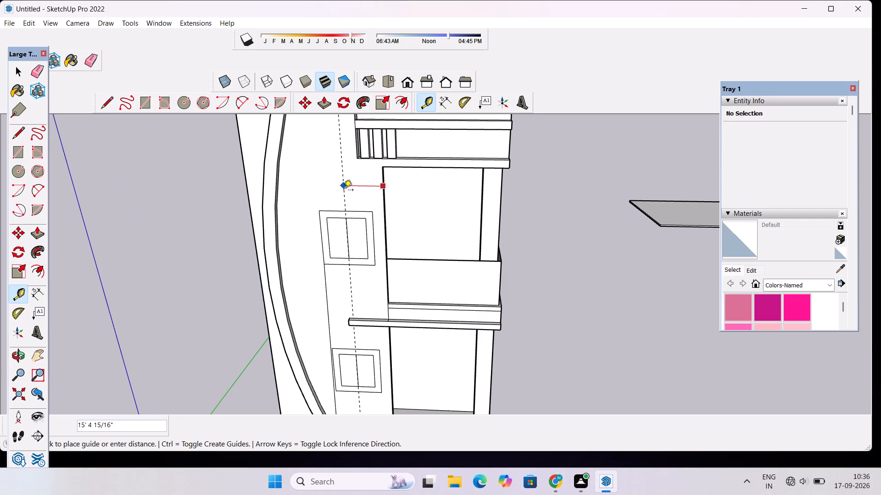
scroll(344, 191, "down", 11)
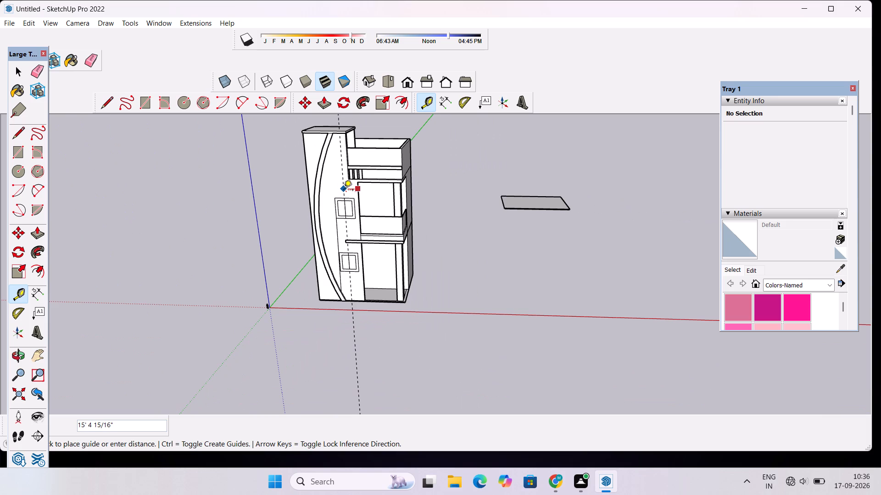
scroll(346, 186, "up", 5)
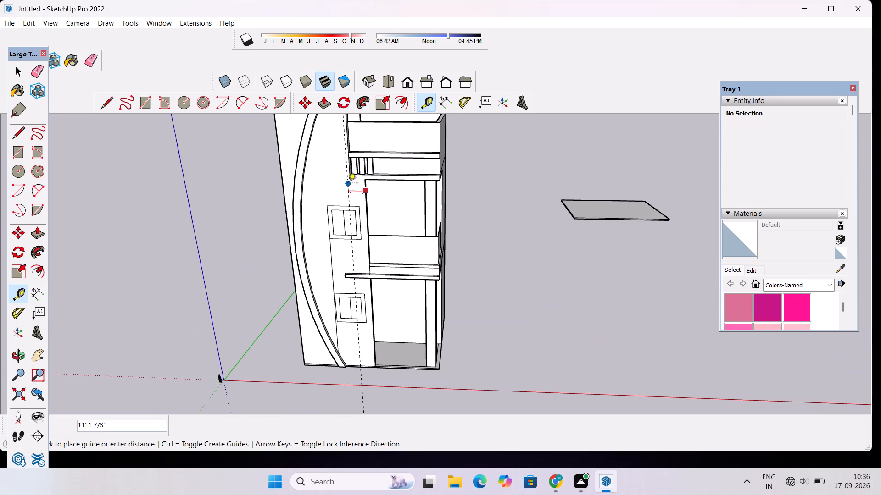
scroll(348, 184, "up", 6)
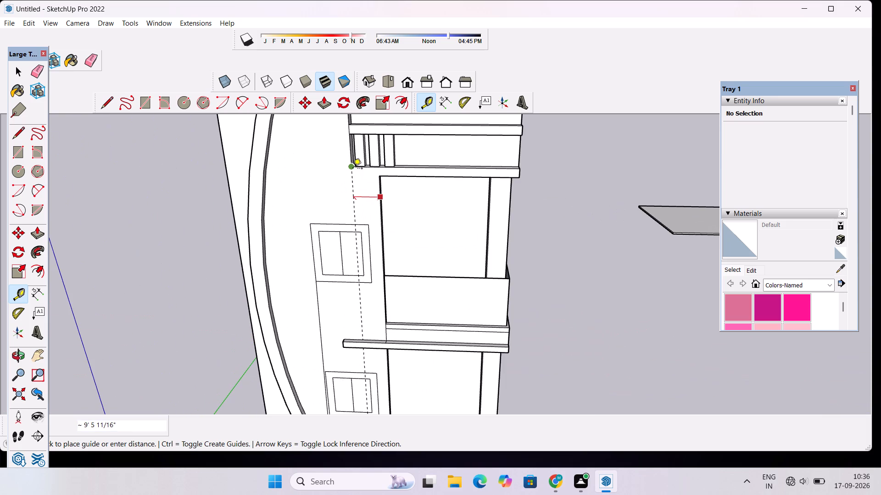
left_click(353, 169)
scroll(351, 196, "down", 10)
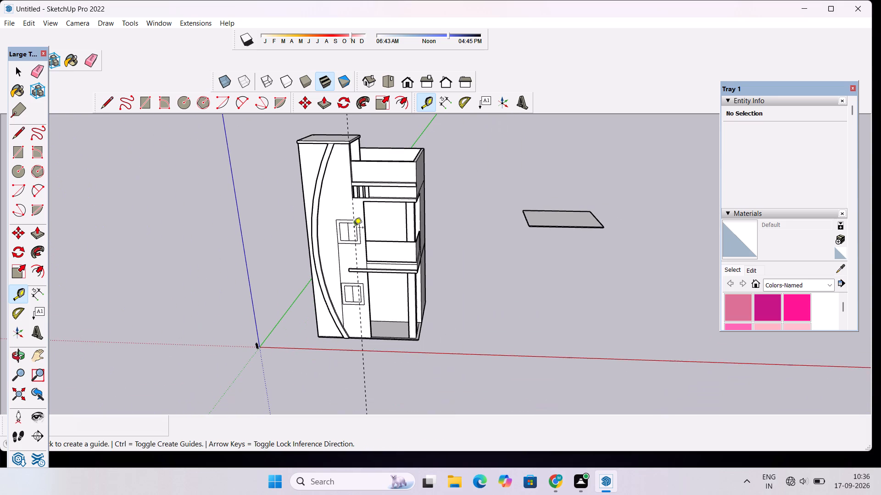
Draw a vertical line on the guide from the upper window frame's top edge to the barred strip's lower tower-side corner.
key("o")
left_click_drag(332, 287, 341, 160)
scroll(362, 195, "up", 5)
left_click_drag(362, 195, 379, 229)
scroll(377, 226, "up", 4)
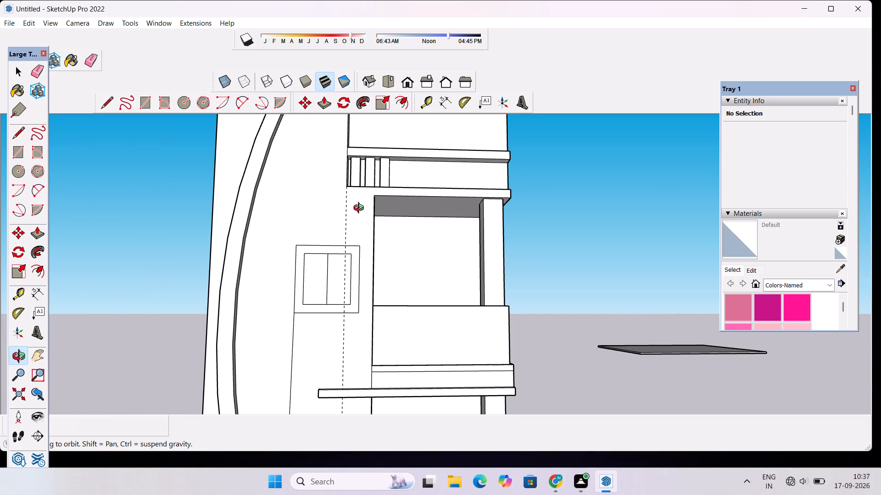
left_click_drag(361, 206, 357, 226)
scroll(342, 217, "up", 1)
scroll(342, 217, "down", 8)
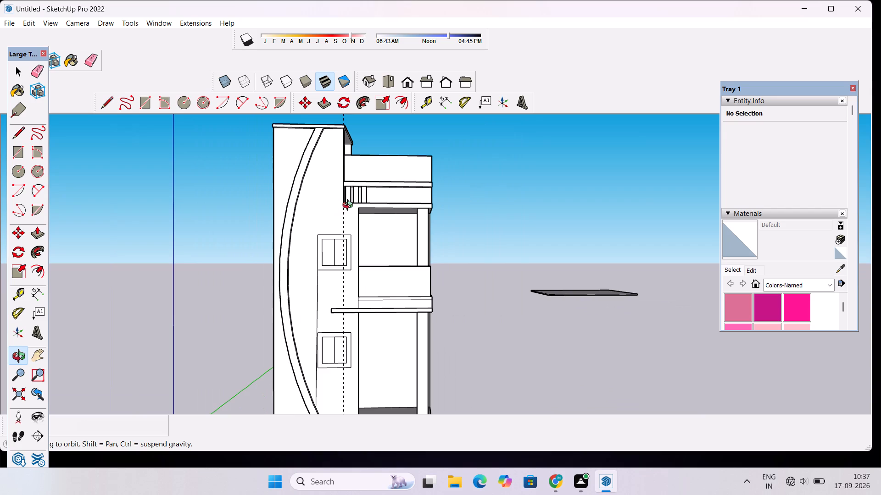
left_click_drag(350, 206, 353, 253)
scroll(353, 254, "up", 7)
key("l")
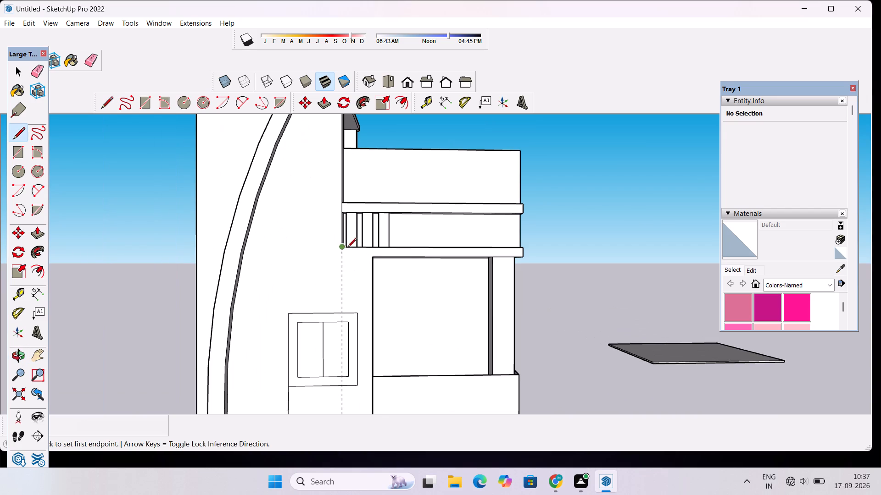
left_click(340, 313)
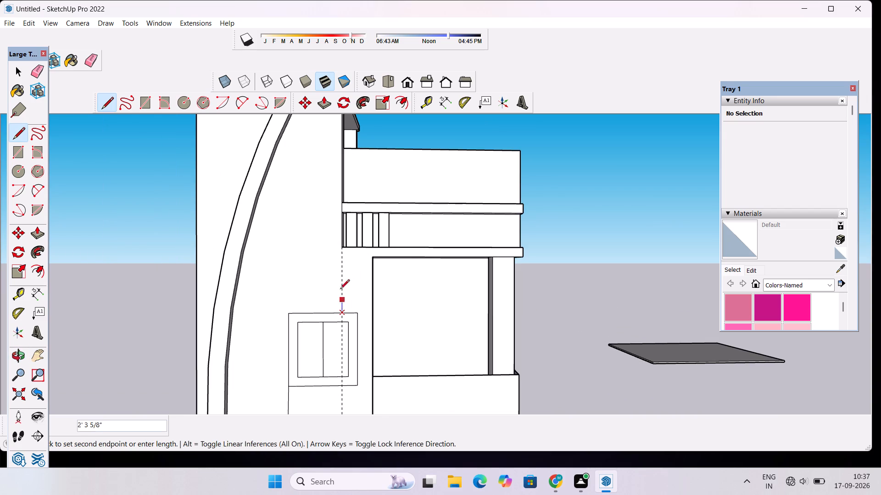
left_click(342, 253)
key("space")
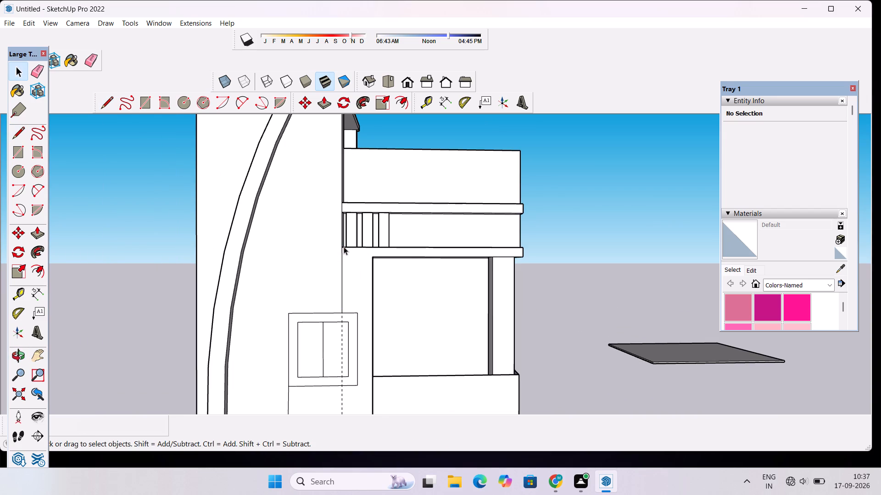
Erase the vertical guide line through the windows.
scroll(344, 246, "down", 8)
key("e")
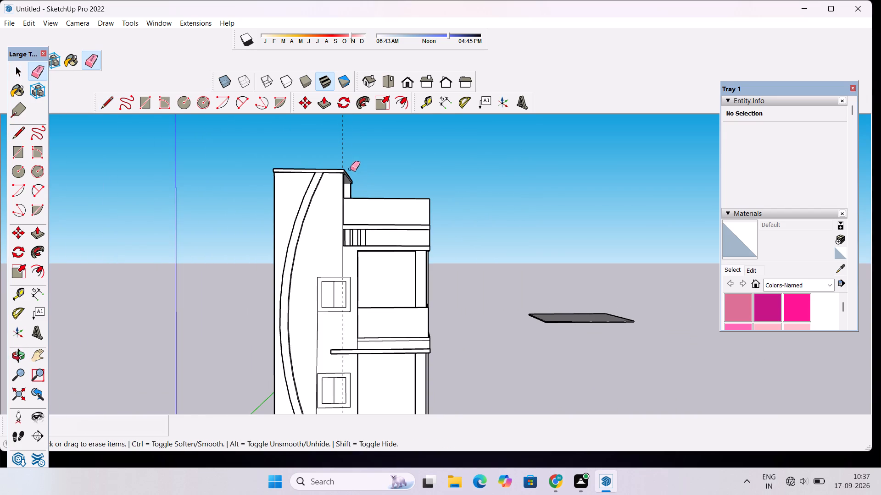
left_click(345, 149)
Examine the tower's front face around the two windows and the vertical dividing lines from several angles.
scroll(346, 182, "down", 5)
scroll(331, 271, "up", 5)
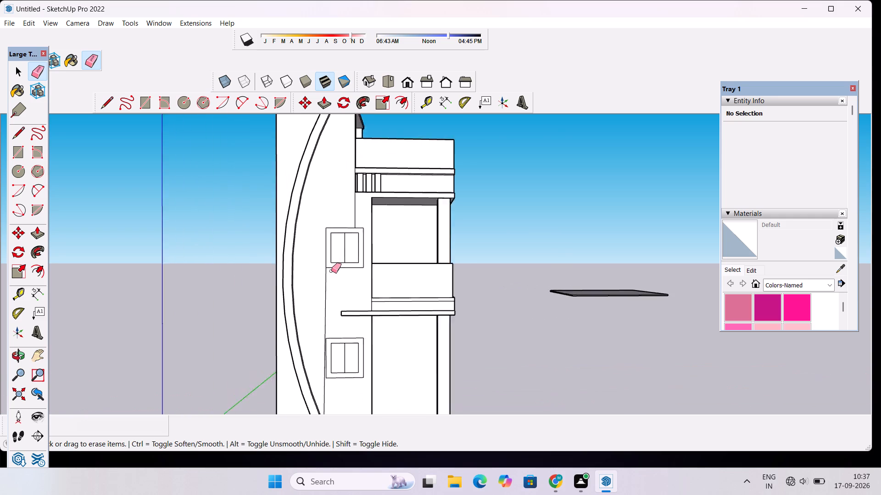
scroll(331, 271, "up", 2)
scroll(331, 262, "down", 5)
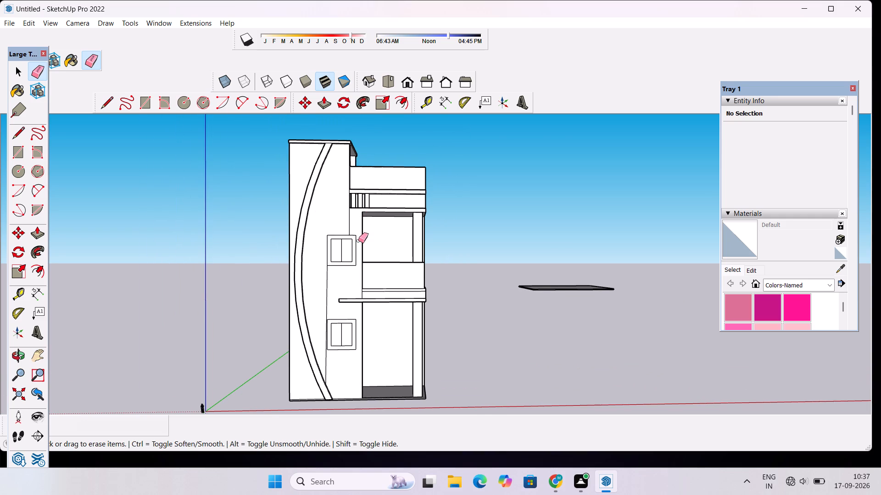
scroll(358, 241, "up", 1)
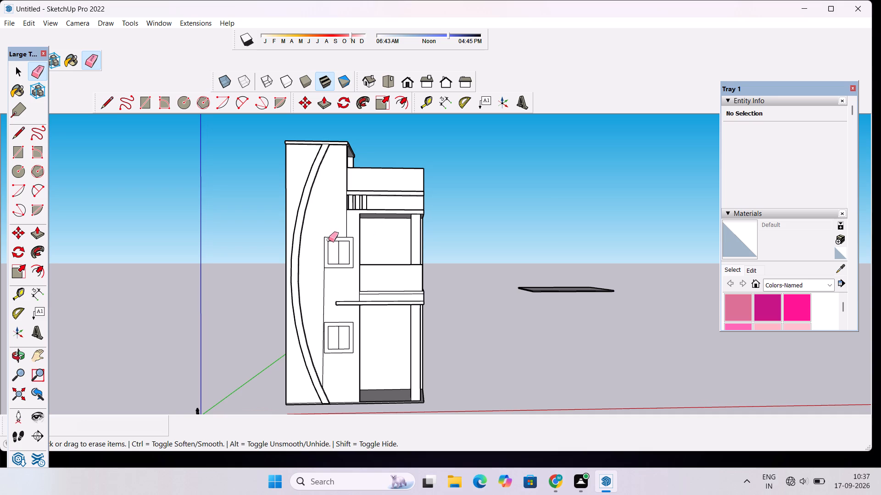
scroll(323, 254, "up", 1)
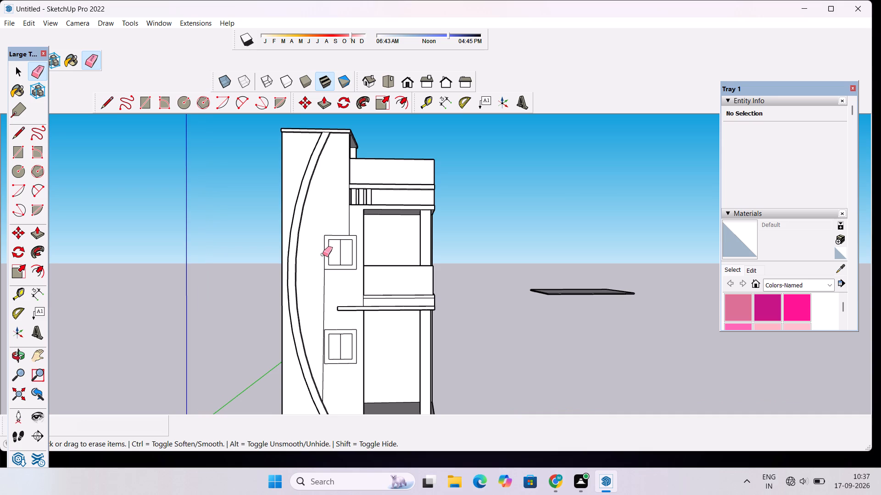
key("o")
left_click_drag(328, 237, 322, 287)
scroll(323, 273, "up", 5)
left_click_drag(419, 269, 468, 244)
scroll(470, 243, "down", 2)
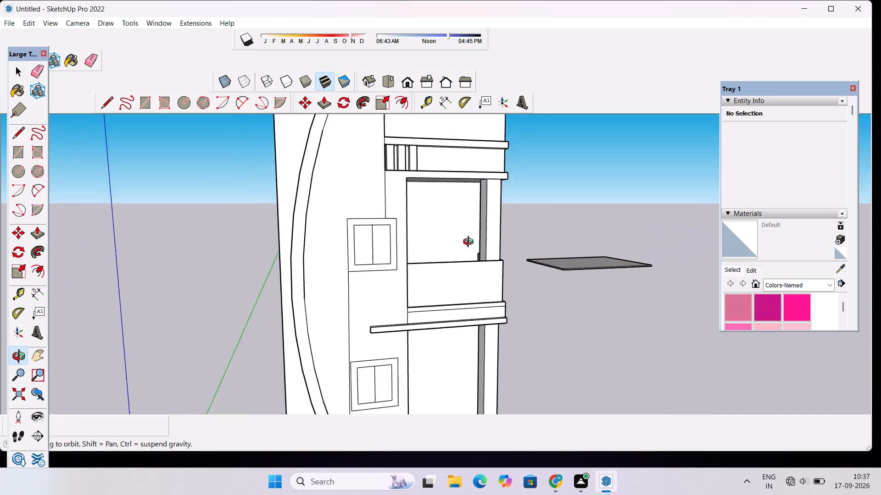
scroll(470, 243, "down", 8)
scroll(454, 236, "up", 5)
left_click_drag(438, 250, 348, 250)
scroll(348, 250, "up", 4, "shift")
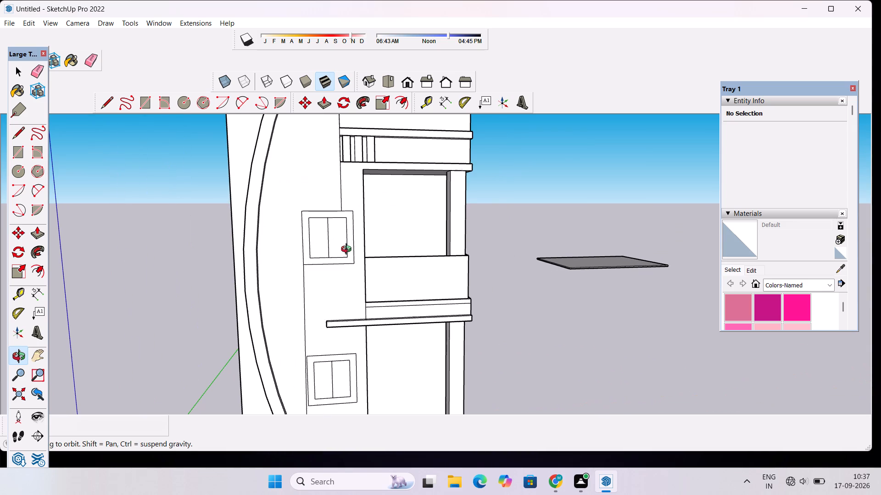
Push/Pull the upper window's outer frame face outward by 3'.
left_click_drag(344, 242, 339, 263, "shift")
scroll(340, 244, "up", 5, "shift")
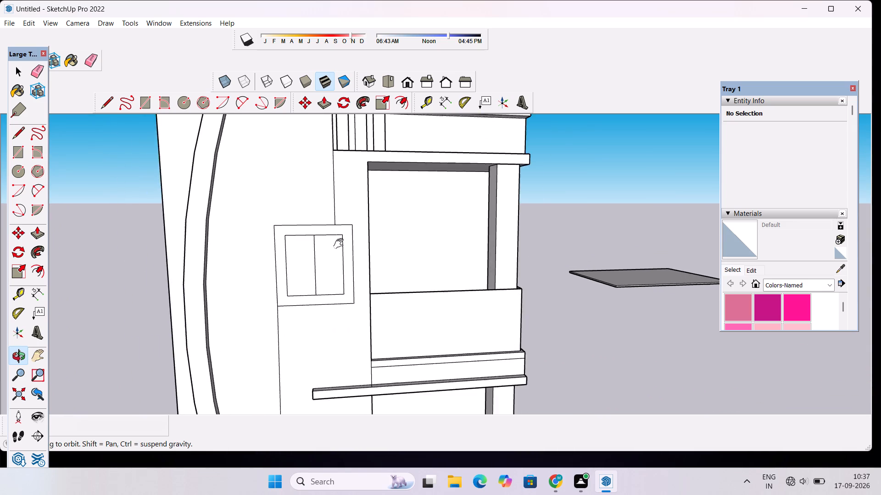
scroll(340, 244, "up", 4, "shift")
key("p")
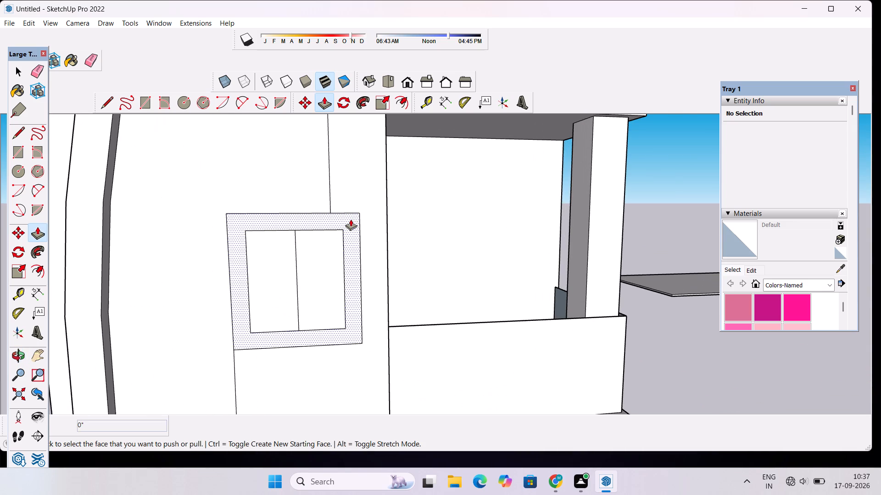
left_click(350, 220)
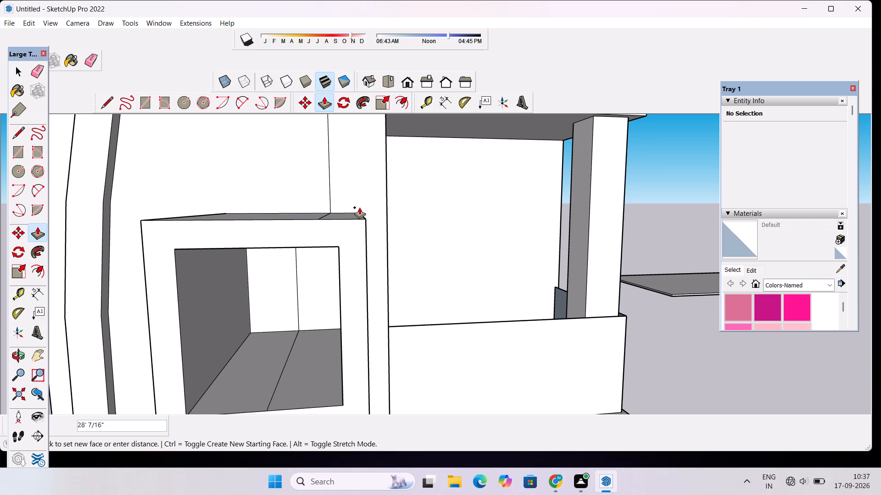
type("3'")
key("Return")
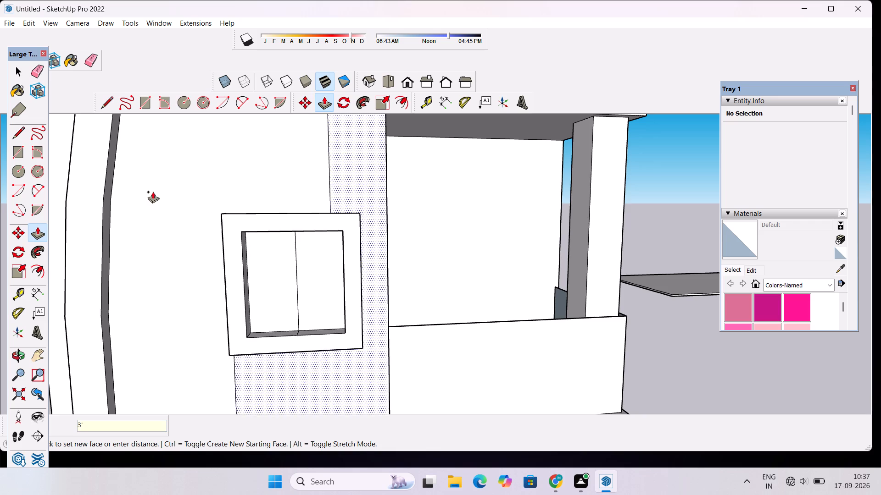
Examine the tower's front face, curved band, window frames and vertical dividing lines from several angles and distances.
scroll(153, 192, "down", 10)
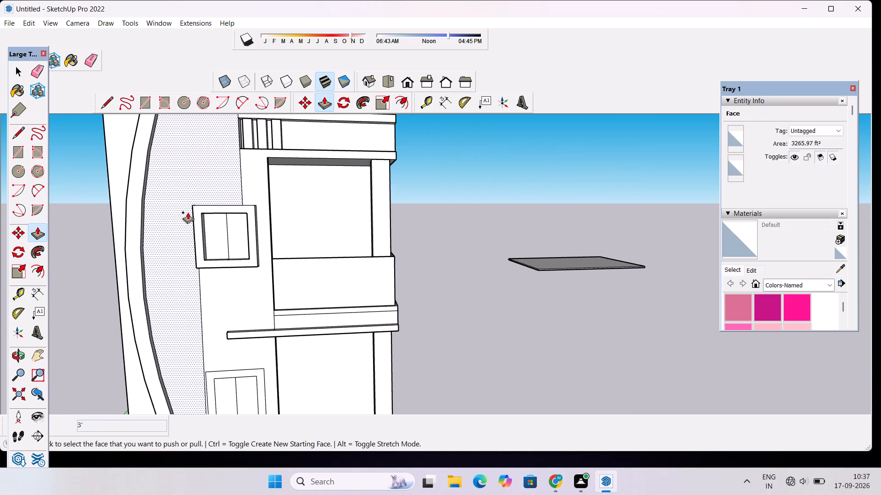
scroll(198, 218, "down", 5)
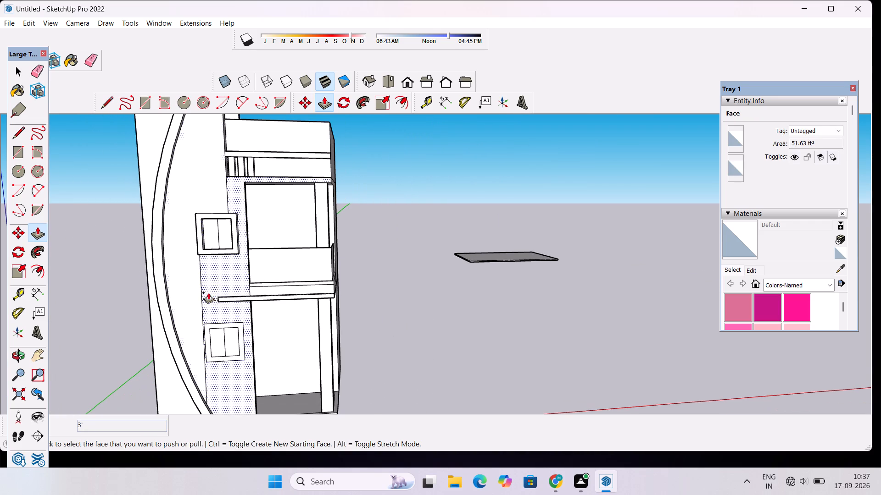
scroll(220, 275, "up", 2)
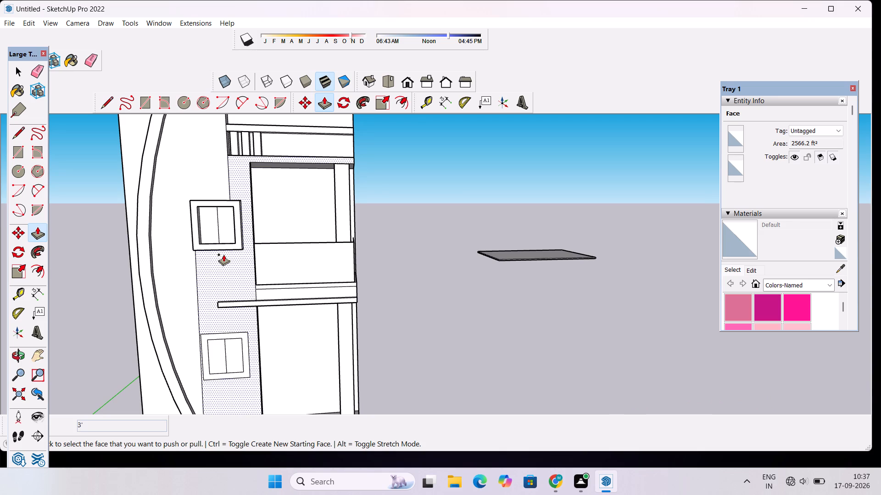
scroll(185, 229, "up", 6)
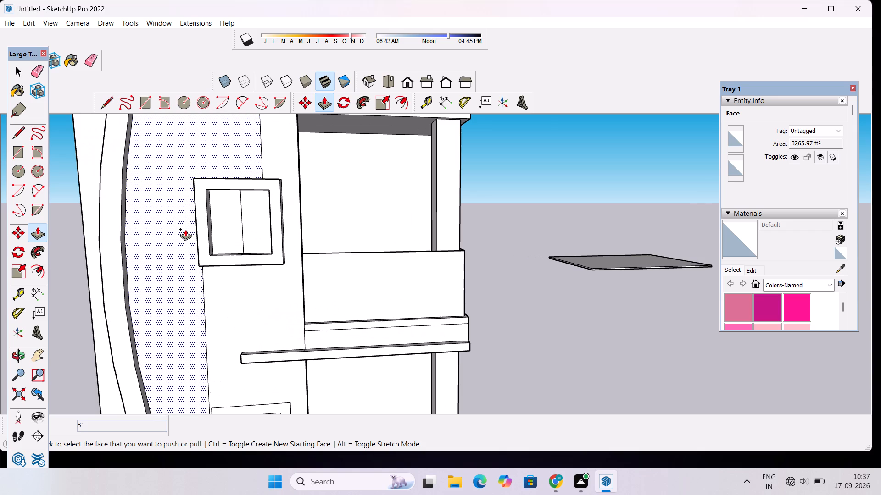
scroll(199, 193, "down", 7)
scroll(196, 351, "up", 3)
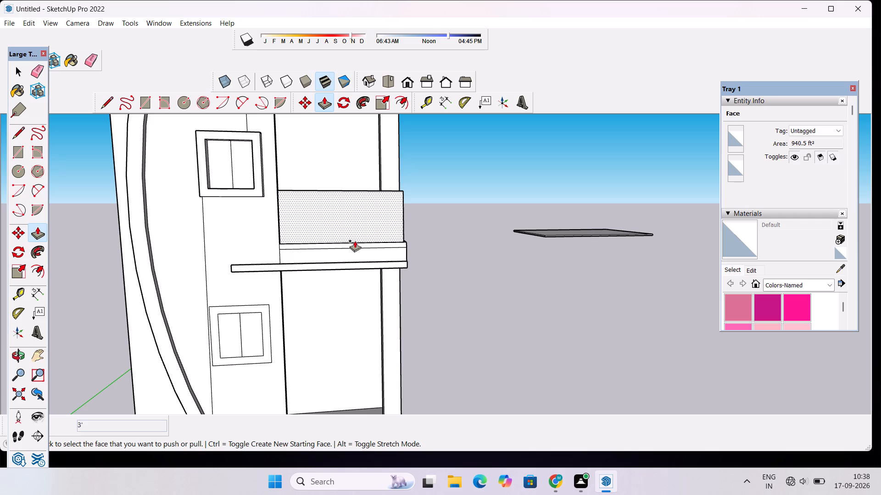
key("o")
left_click_drag(388, 245, 304, 301)
scroll(300, 276, "down", 10)
left_click_drag(283, 279, 346, 223)
scroll(349, 218, "down", 6)
left_click_drag(350, 218, 365, 274, "shift")
scroll(343, 238, "down", 5)
scroll(316, 324, "up", 14)
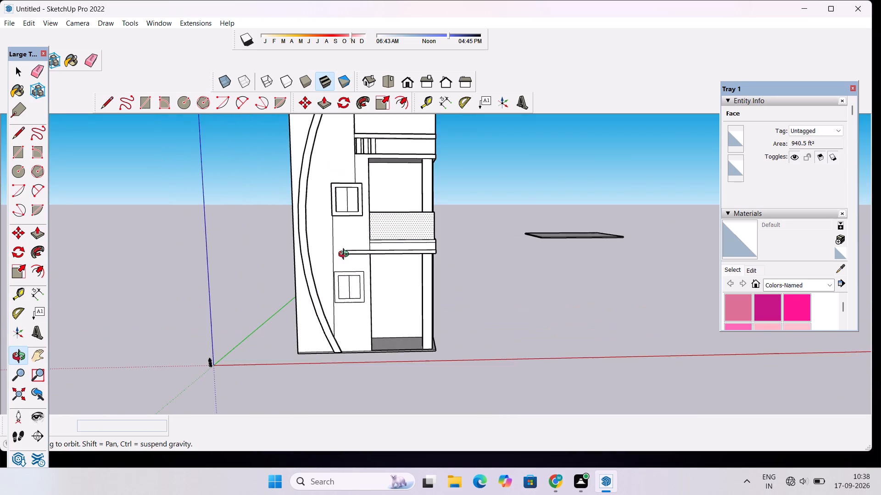
left_click_drag(346, 235, 359, 334, "shift")
scroll(356, 251, "up", 4)
left_click_drag(374, 265, 335, 219)
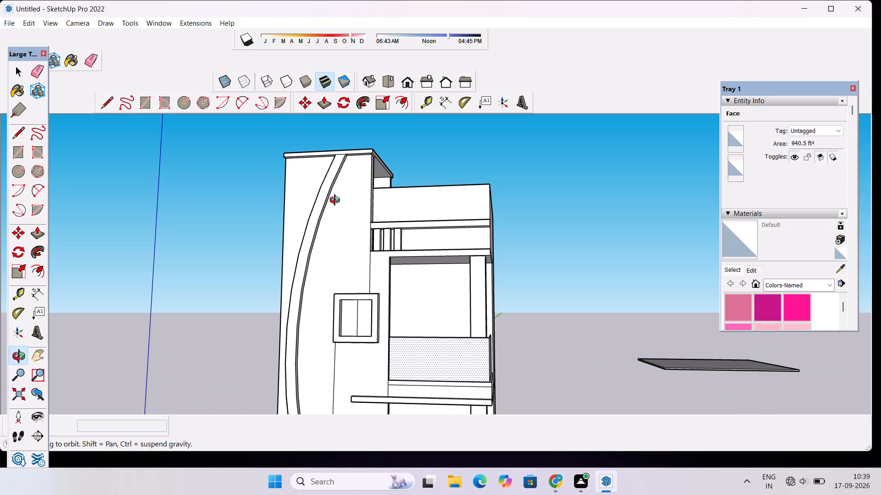
scroll(337, 201, "up", 3)
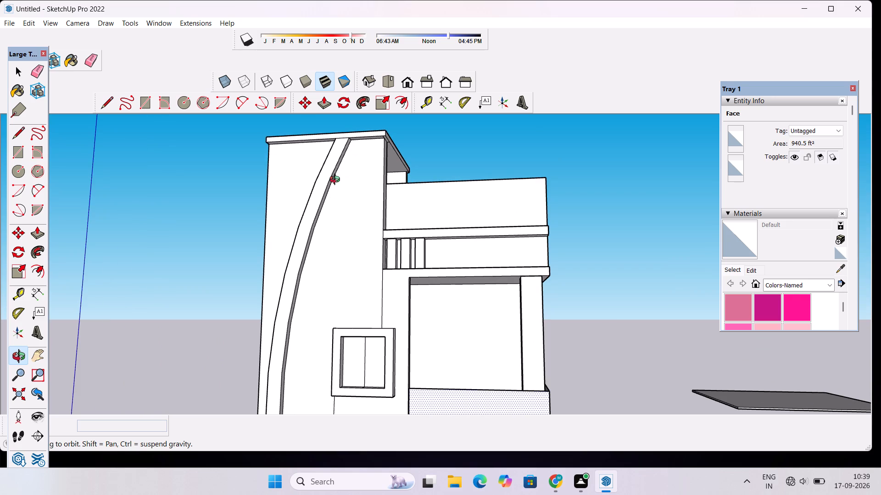
left_click_drag(344, 183, 343, 214, "shift")
scroll(343, 214, "down", 3)
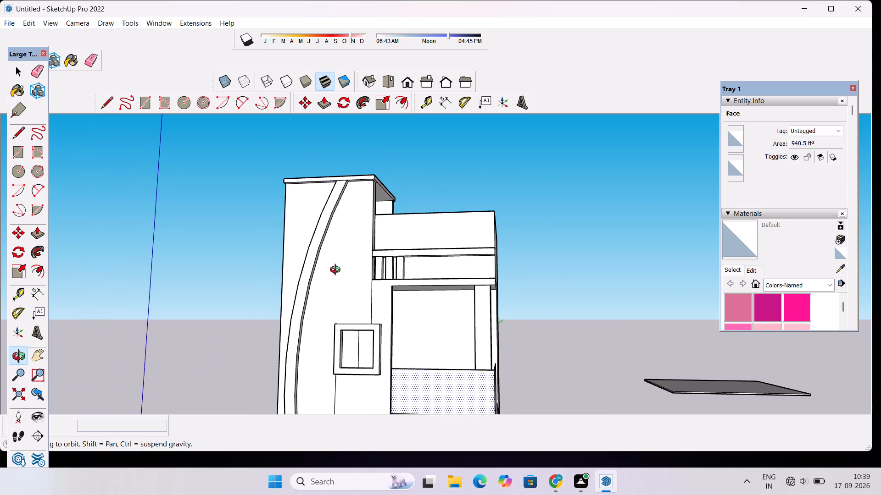
left_click_drag(335, 296, 363, 198)
scroll(364, 195, "down", 3)
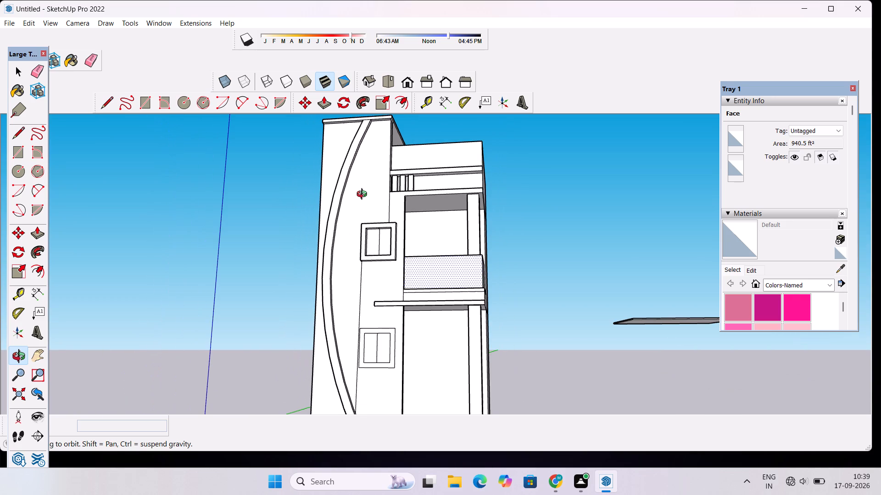
left_click_drag(364, 195, 368, 215)
scroll(369, 208, "down", 10)
left_click_drag(379, 229, 392, 255)
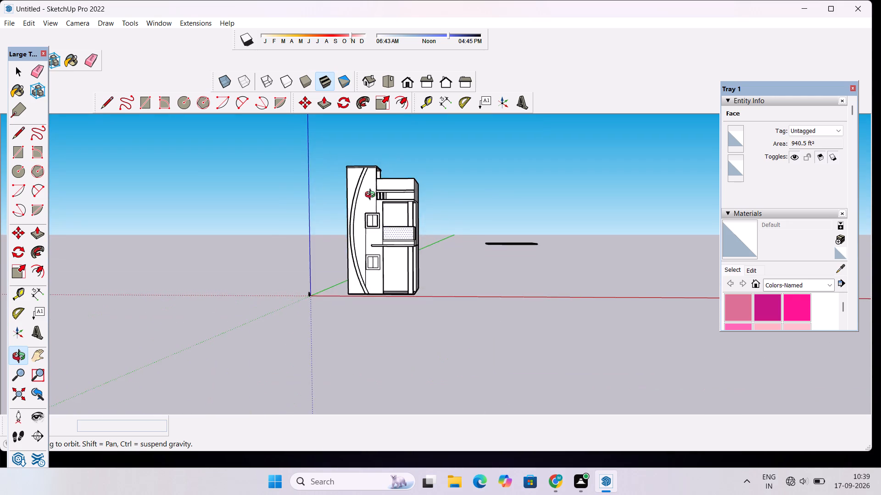
Place a vertical guide along the dividing line beneath the upper window frame, with no offset.
scroll(368, 191, "up", 13)
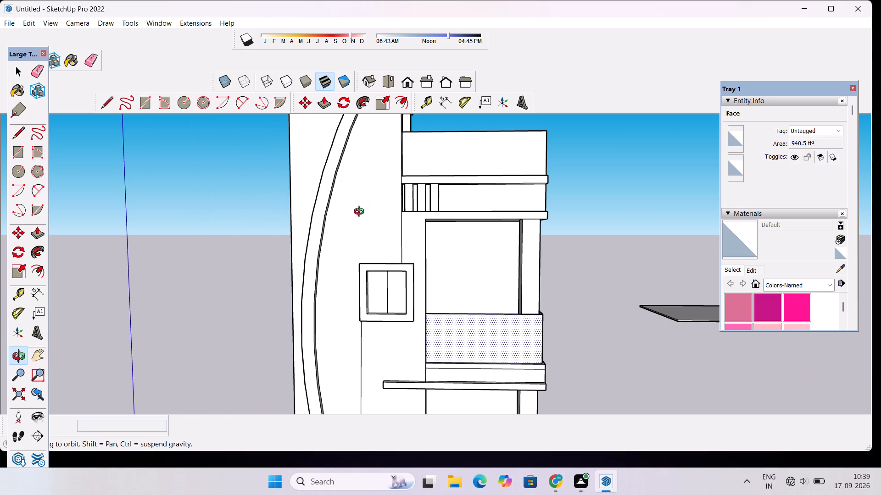
key("t")
left_click(360, 352)
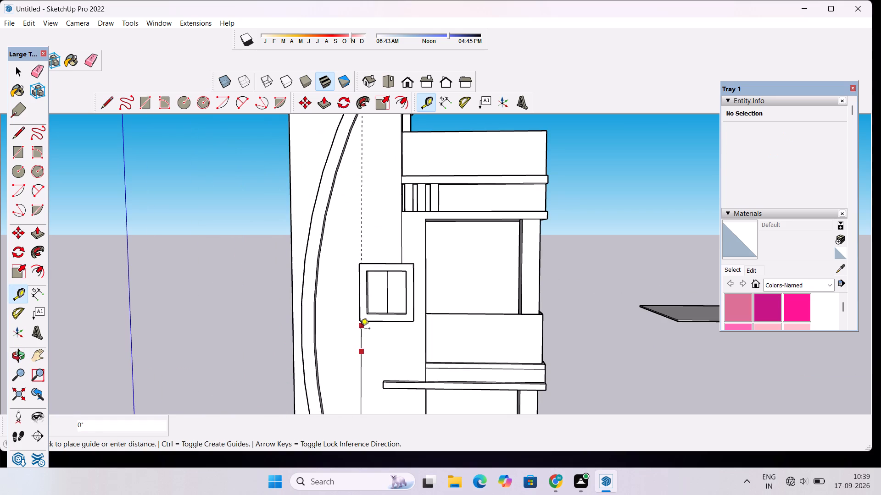
left_click(360, 331)
Draw a vertical line about 62' 5" long on the guide, from the curved band's inner edge to the upper window frame's top.
scroll(360, 331, "down", 7)
scroll(351, 226, "up", 4)
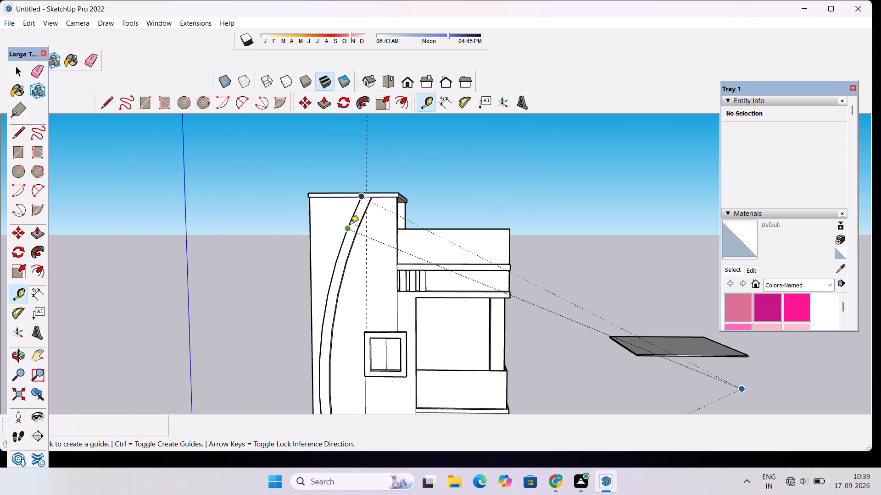
scroll(351, 226, "up", 1)
key("l")
scroll(385, 282, "up", 4)
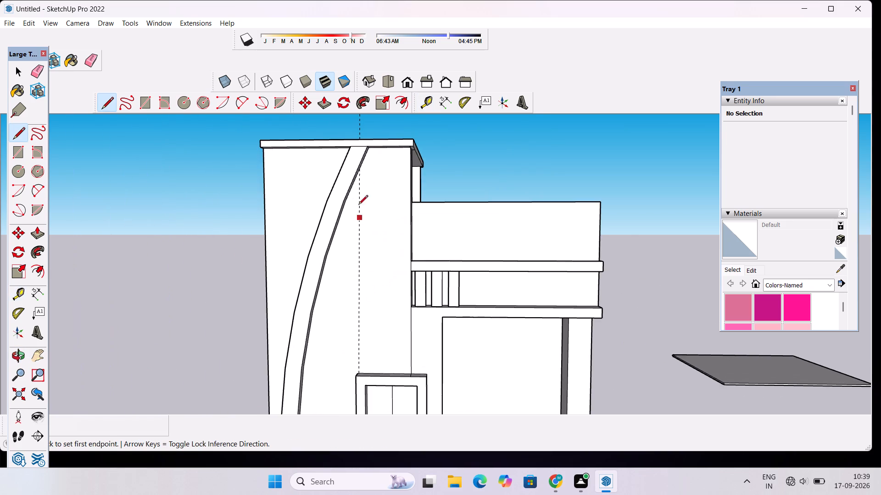
scroll(356, 187, "up", 8)
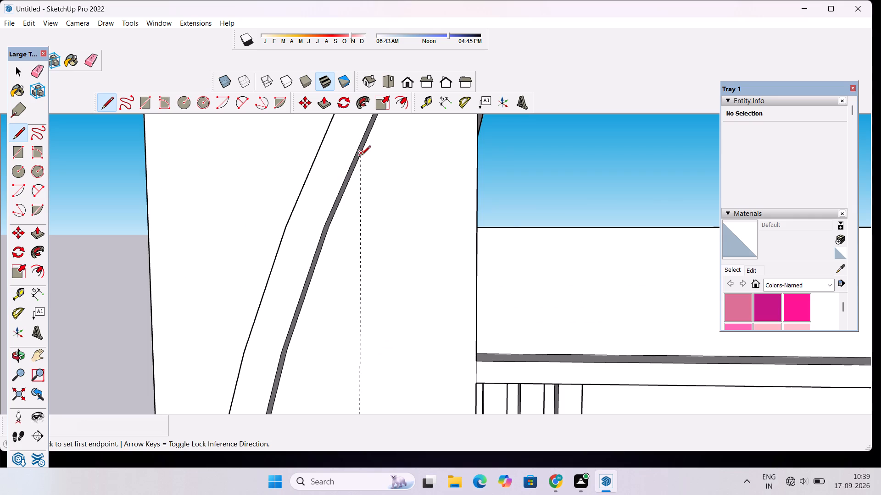
left_click(361, 155)
scroll(362, 166, "down", 18)
scroll(368, 258, "up", 9)
scroll(351, 237, "up", 20)
scroll(351, 237, "up", 1)
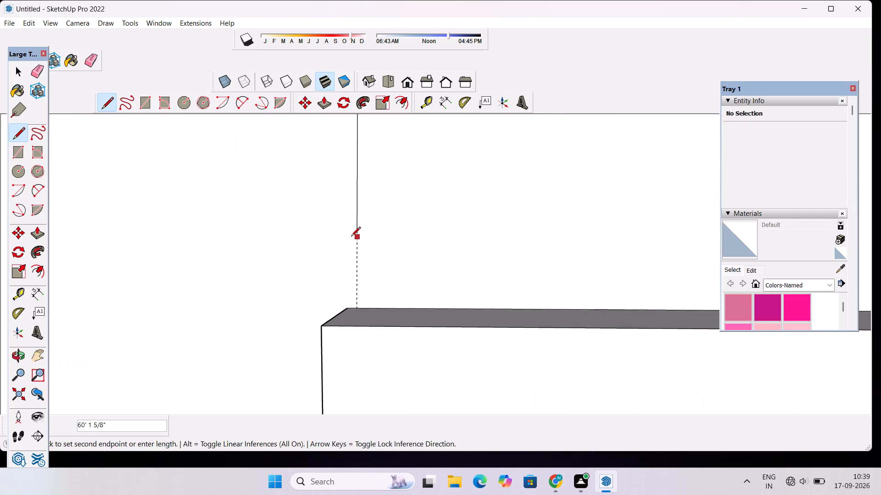
scroll(351, 237, "up", 2)
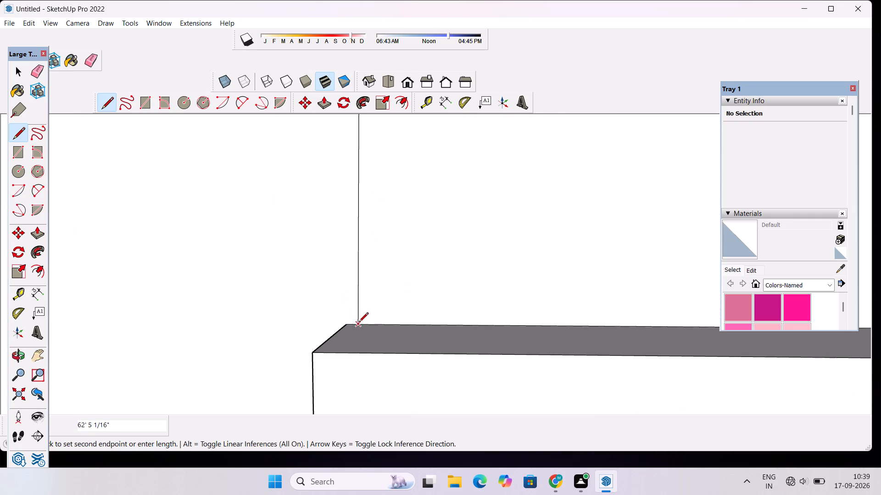
left_click(359, 323)
key("space")
Erase the vertical guide running above the tower.
scroll(357, 309, "down", 20)
scroll(357, 309, "down", 9)
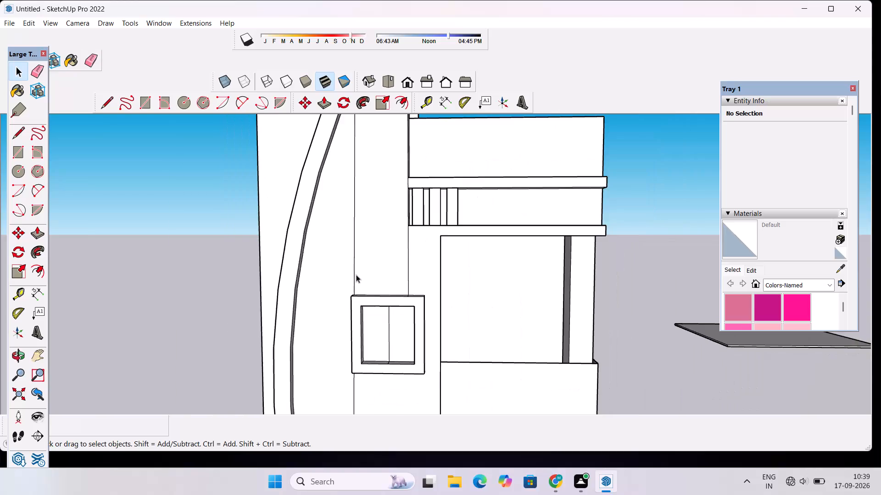
scroll(356, 275, "down", 7)
key("e")
left_click_drag(378, 129, 348, 173)
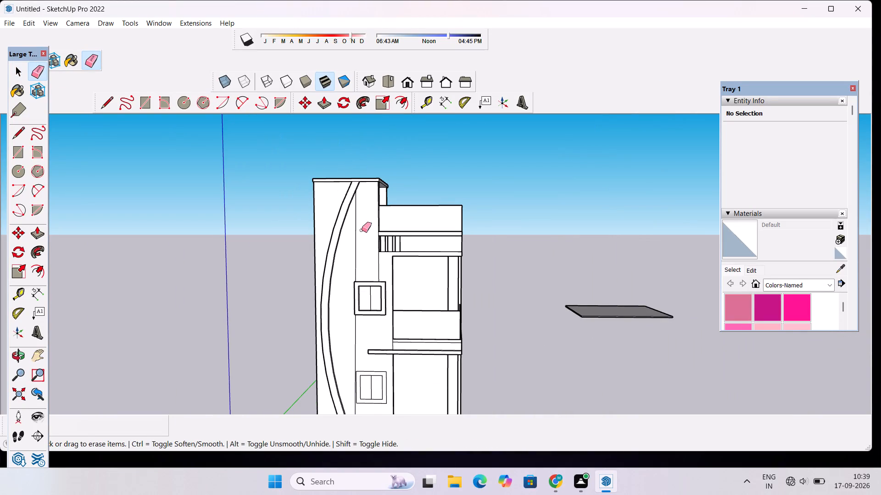
Place a horizontal guide on the tower's front face, 1.5' below the roof cap's lower edge.
scroll(362, 230, "up", 3)
scroll(362, 189, "up", 11)
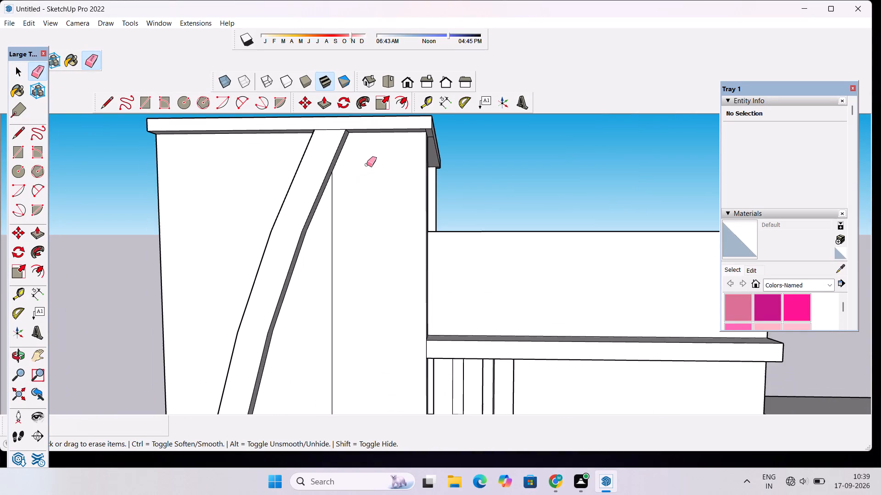
key("t")
scroll(367, 165, "up", 3)
left_click(396, 120)
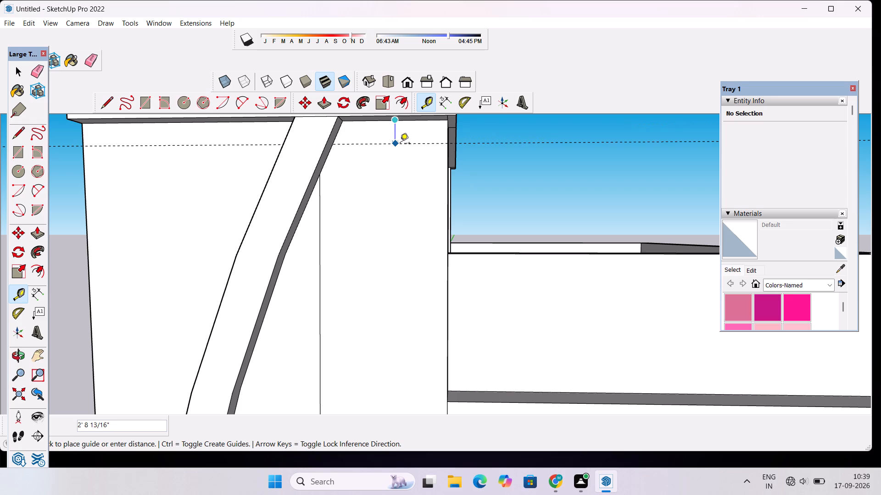
scroll(399, 148, "down", 3)
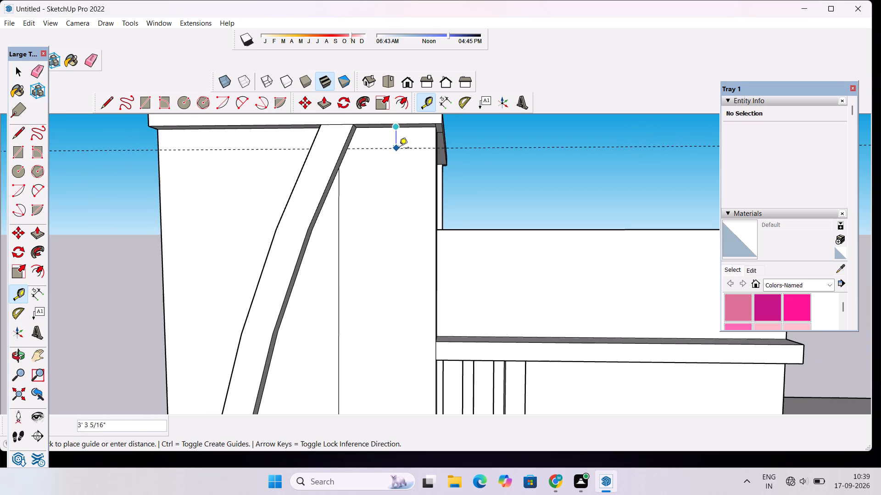
scroll(400, 139, "up", 1)
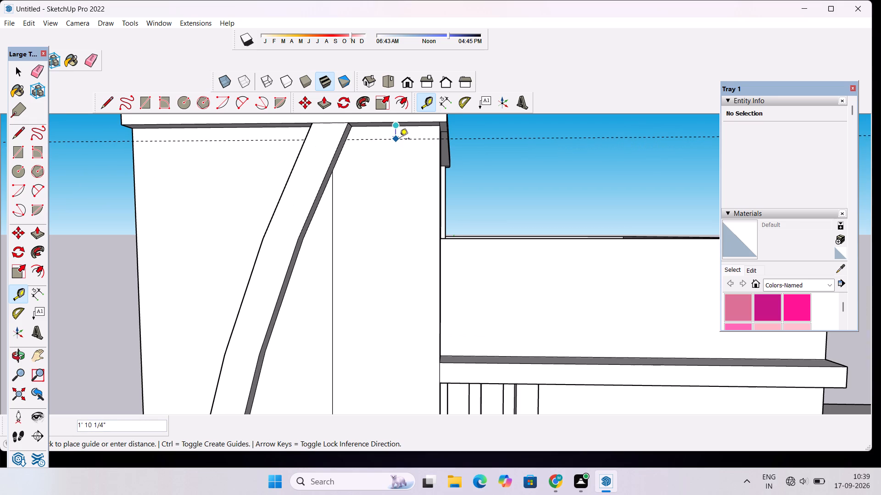
type("1.5'")
key("Return")
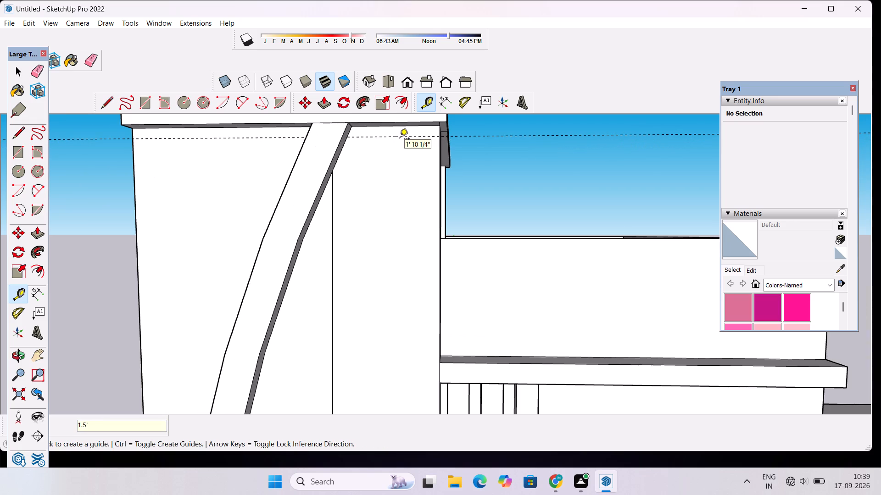
Add two more horizontal guides below the first one, each spaced 1.5' from the previous guide.
left_click(383, 137)
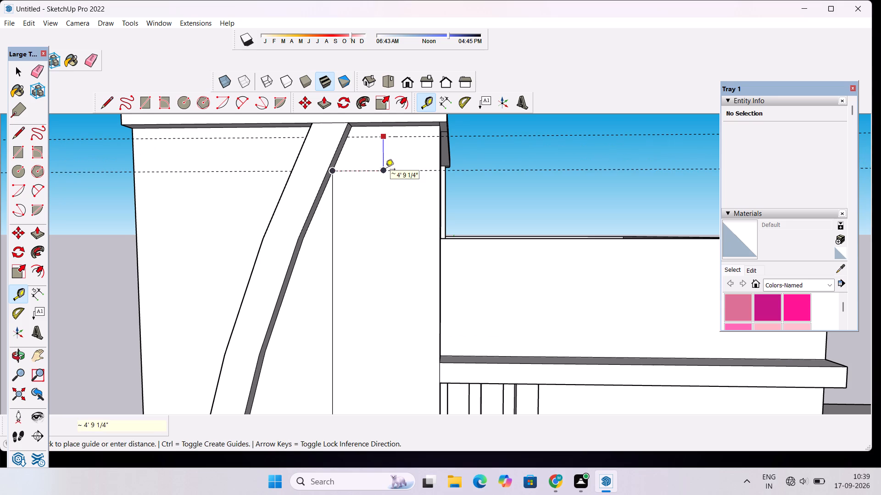
type("1.5'")
key("Return")
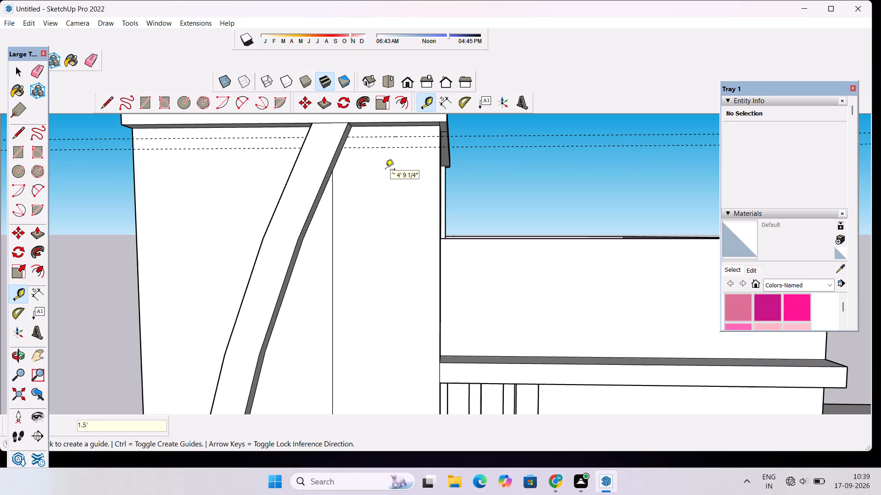
left_click(420, 148)
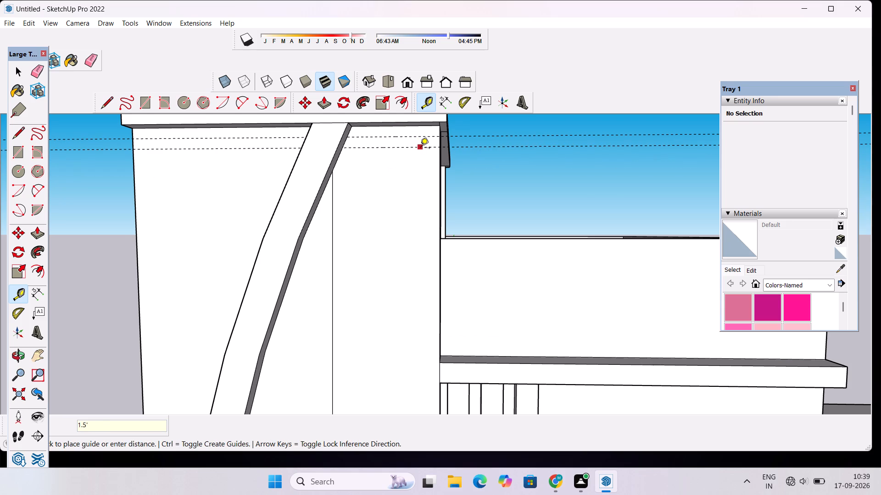
type("1.5'")
key("Return")
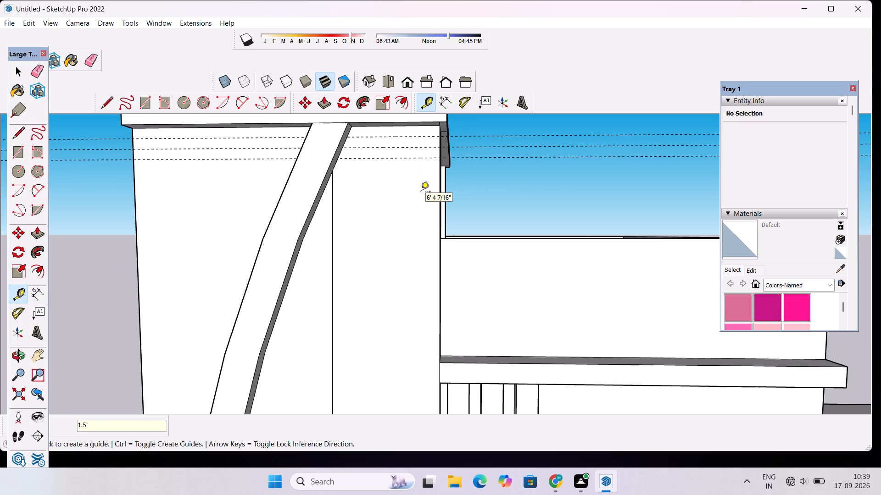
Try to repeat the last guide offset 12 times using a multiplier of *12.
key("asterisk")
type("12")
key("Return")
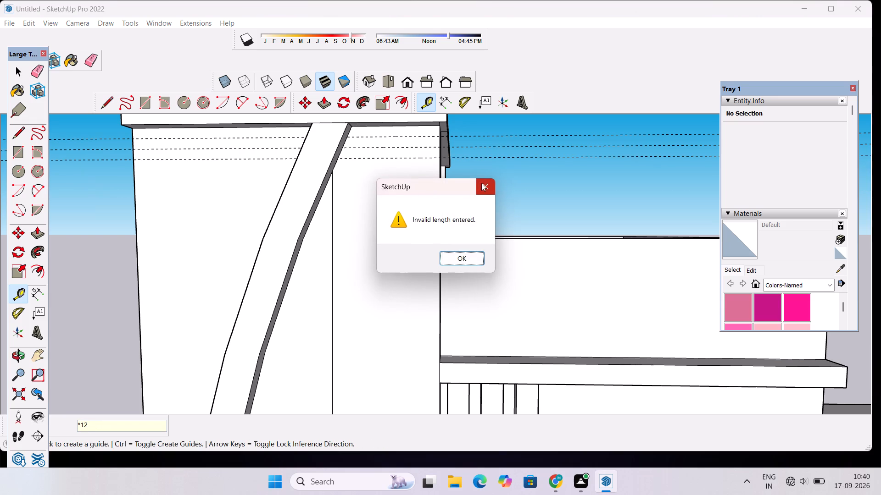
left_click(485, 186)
Add a fourth horizontal guide 1.5' below the third one on the tower's front face.
left_click(415, 158)
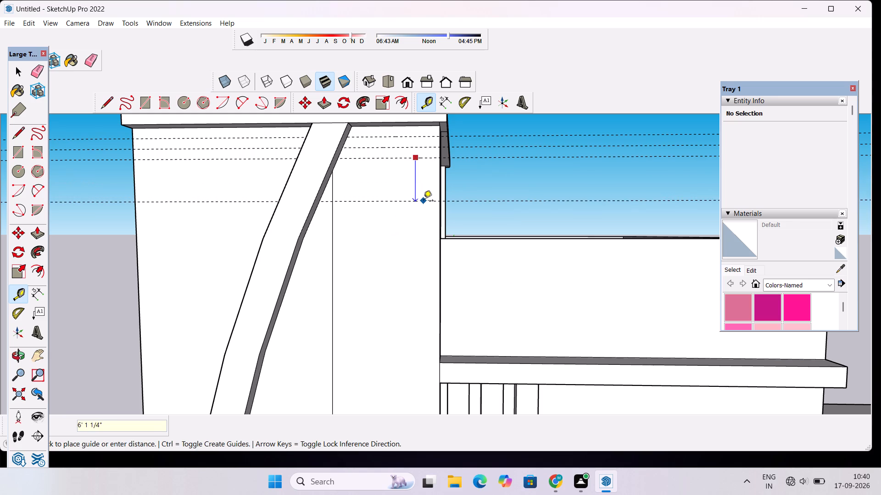
type("1.5'")
key("Return")
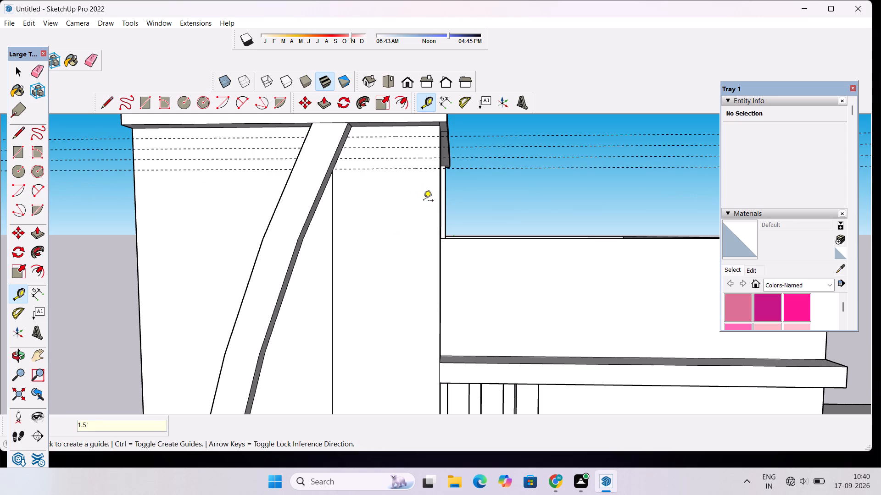
Copy the lowest guide on the tower's front face 1.5' downward and repeat the copy 10 times.
key("space")
type("m")
left_click(396, 170)
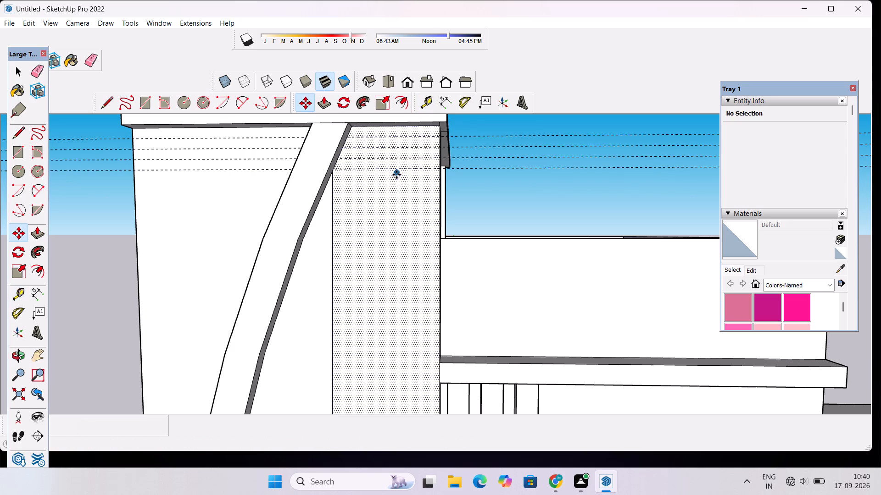
key("space")
left_click(396, 169)
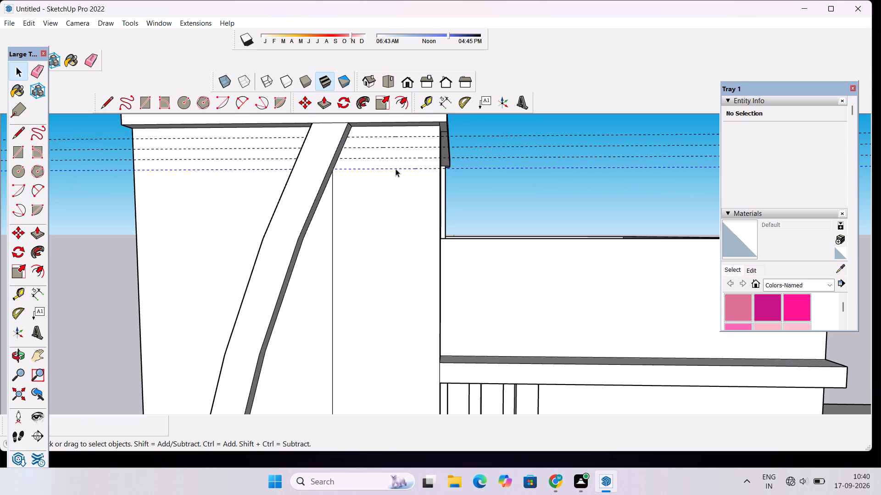
key("m")
left_click(385, 172)
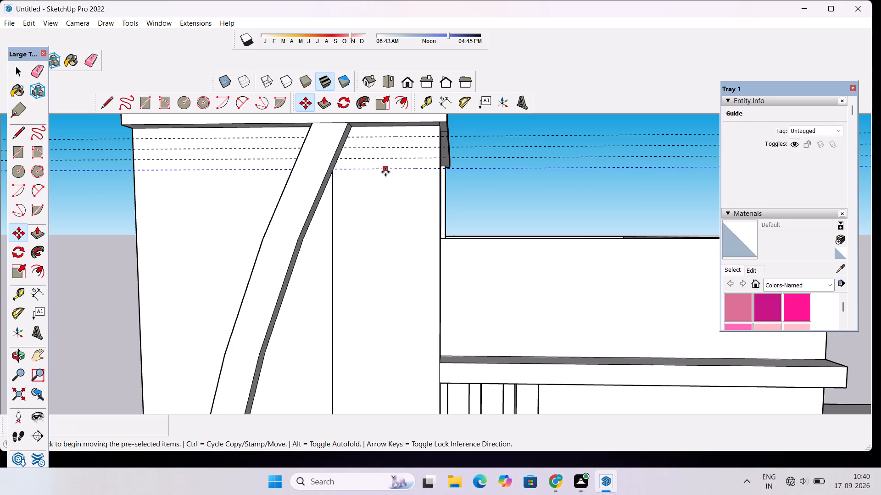
type("1.5'")
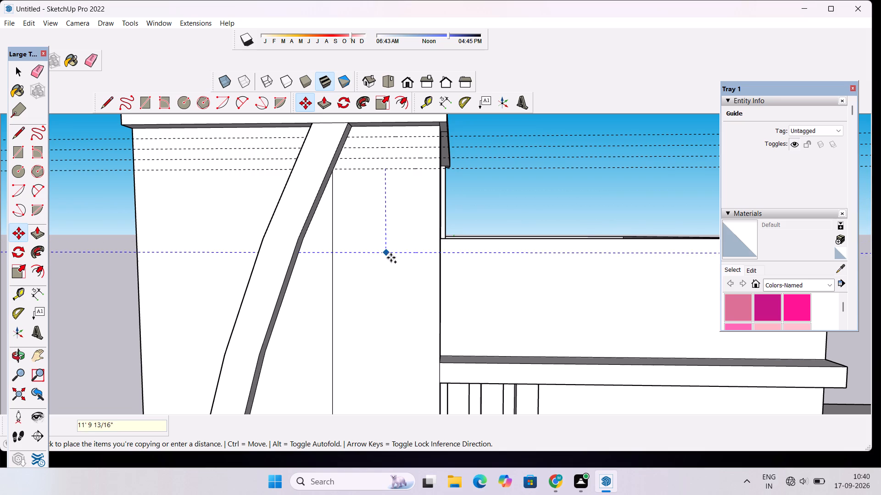
type("1.5")
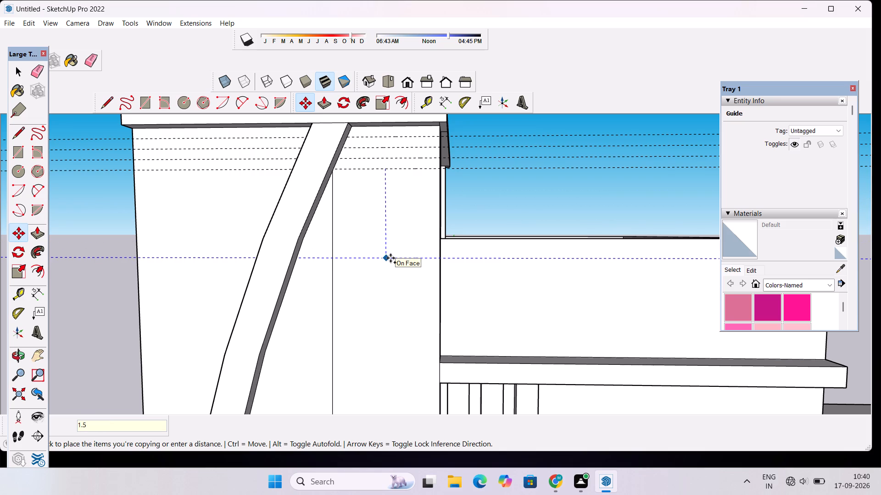
key("apostrophe")
key("Return")
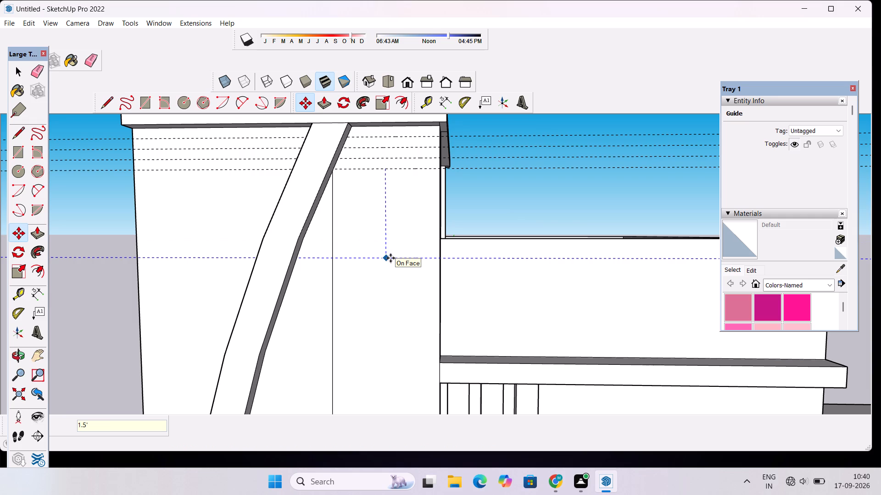
type("*10")
key("Return")
scroll(299, 207, "down", 6)
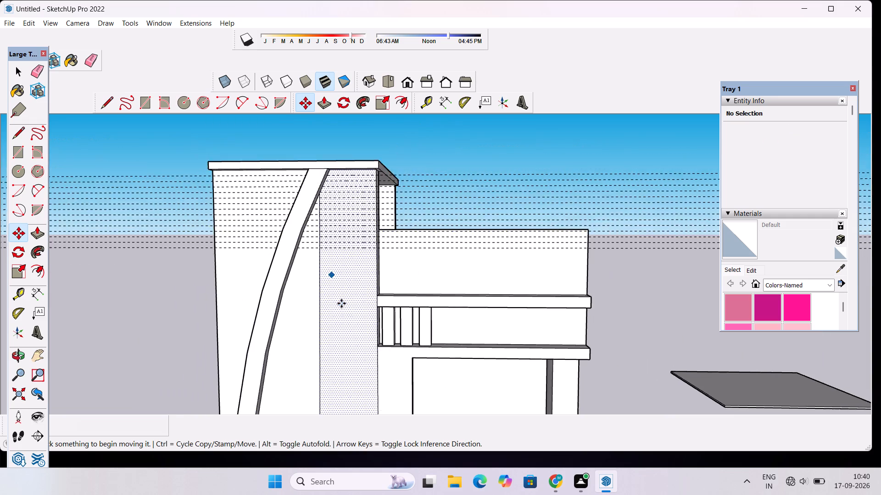
scroll(341, 303, "down", 11)
scroll(345, 338, "up", 4)
scroll(338, 180, "up", 5)
scroll(376, 317, "up", 3)
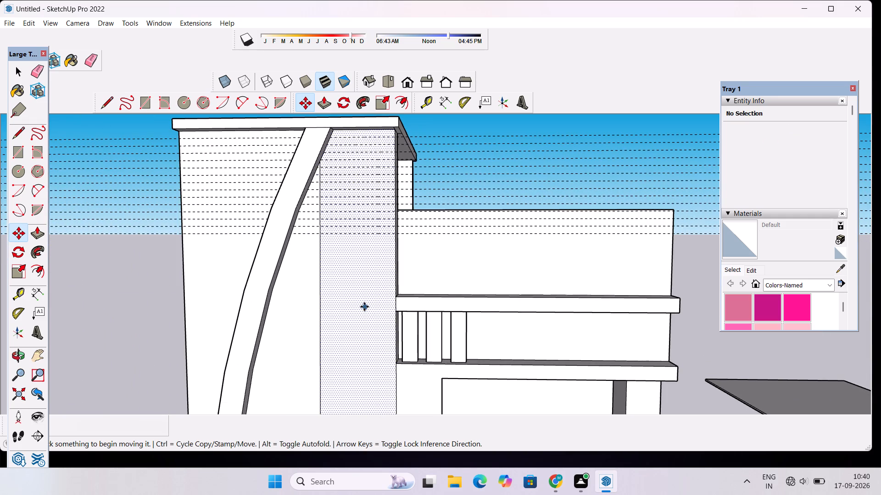
Draw a horizontal line about 21' 7" long along the lowest guide, from the tower's front corner edge to the curved band.
key("space")
key("l")
scroll(375, 270, "up", 4)
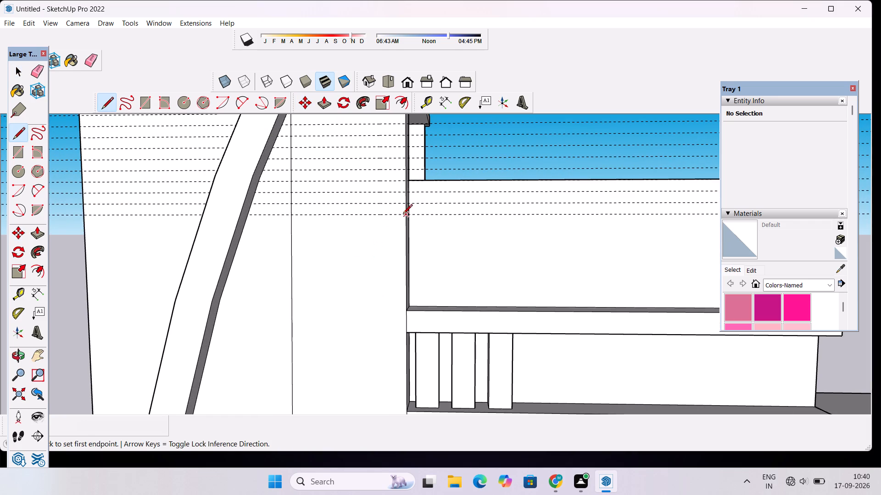
scroll(334, 149, "down", 11)
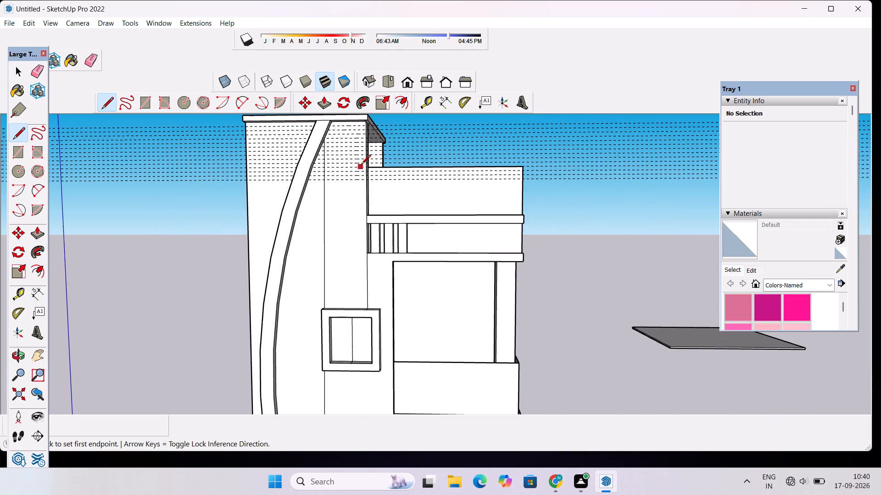
scroll(301, 181, "up", 5)
scroll(349, 186, "up", 3)
scroll(420, 182, "up", 4)
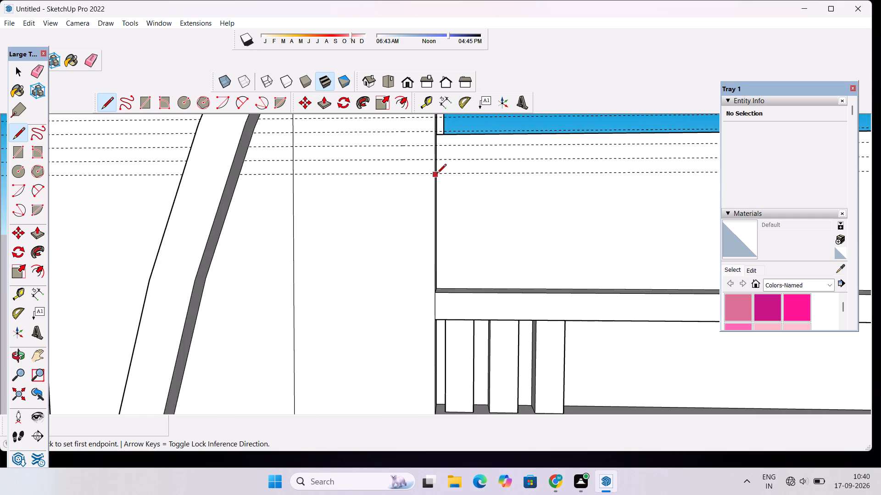
left_click(437, 173)
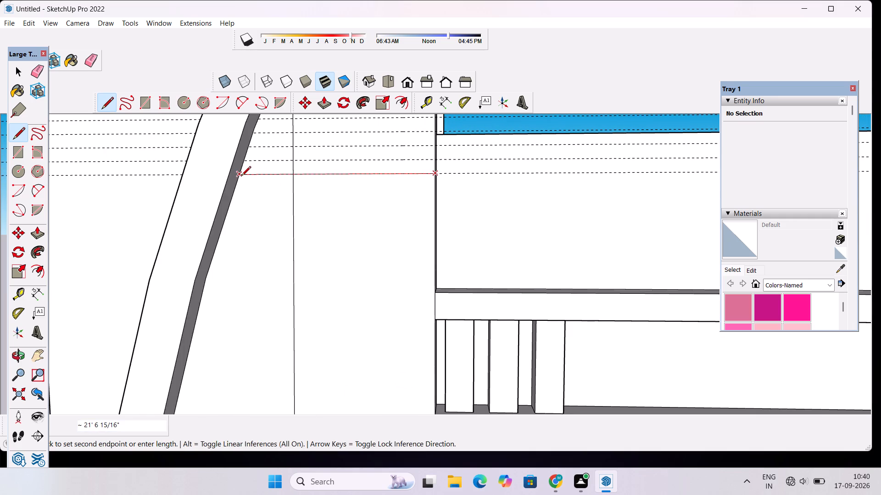
left_click(240, 175)
key("space")
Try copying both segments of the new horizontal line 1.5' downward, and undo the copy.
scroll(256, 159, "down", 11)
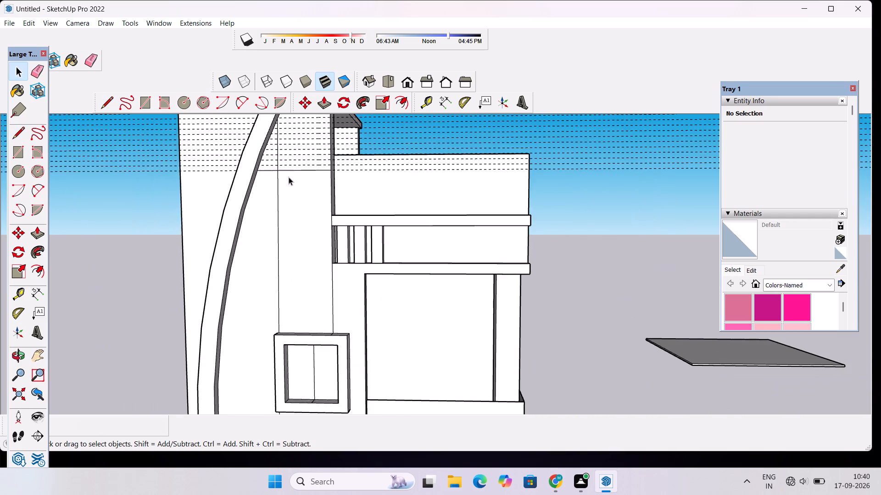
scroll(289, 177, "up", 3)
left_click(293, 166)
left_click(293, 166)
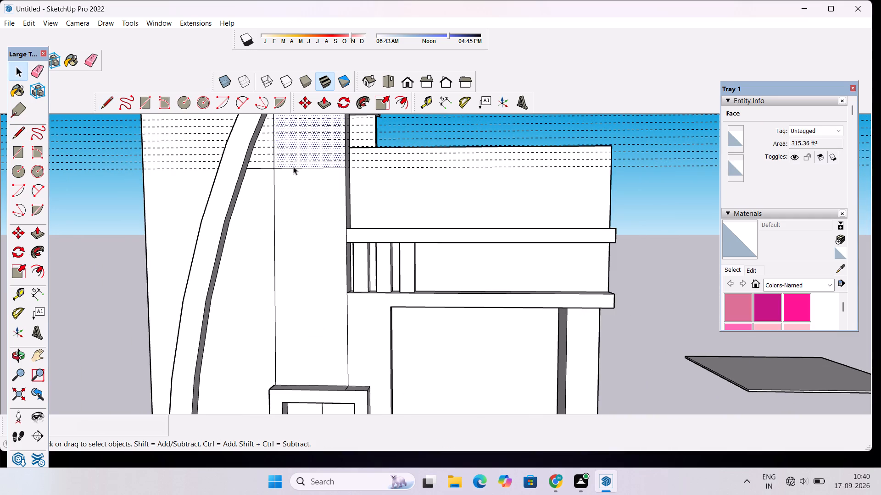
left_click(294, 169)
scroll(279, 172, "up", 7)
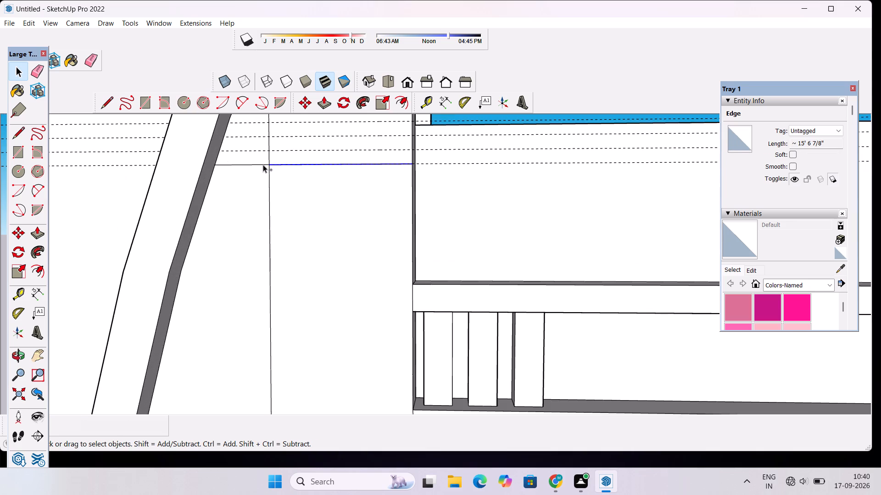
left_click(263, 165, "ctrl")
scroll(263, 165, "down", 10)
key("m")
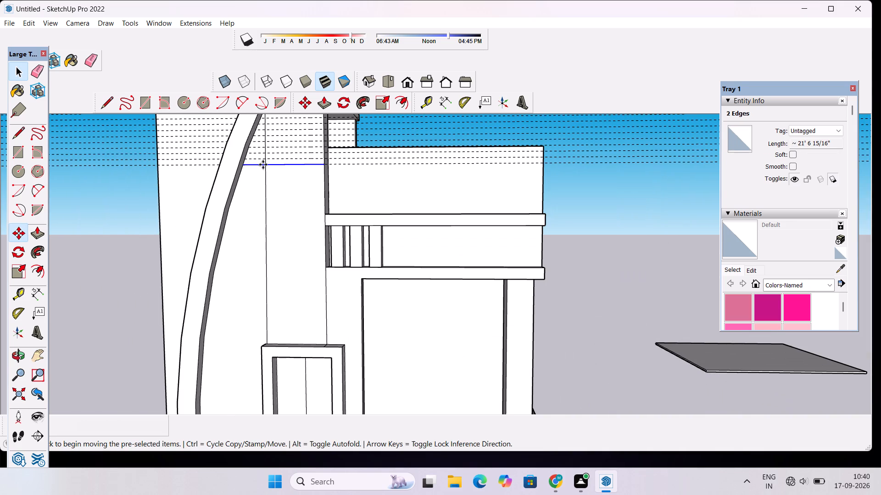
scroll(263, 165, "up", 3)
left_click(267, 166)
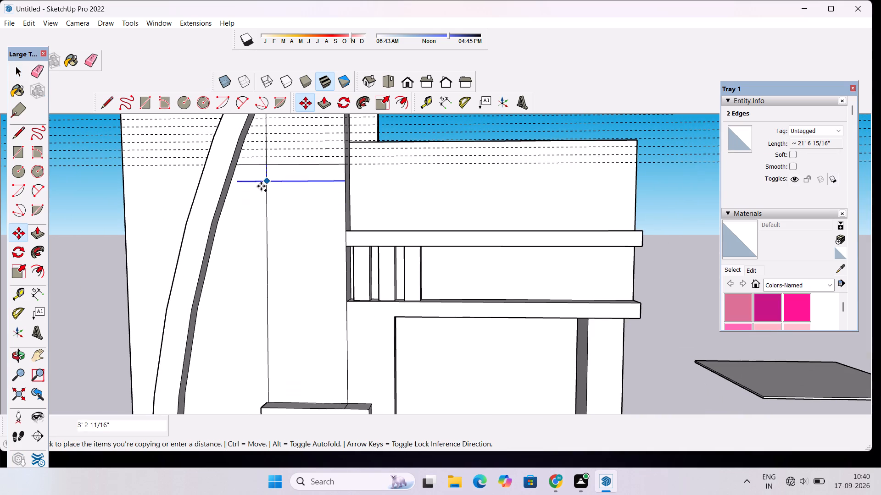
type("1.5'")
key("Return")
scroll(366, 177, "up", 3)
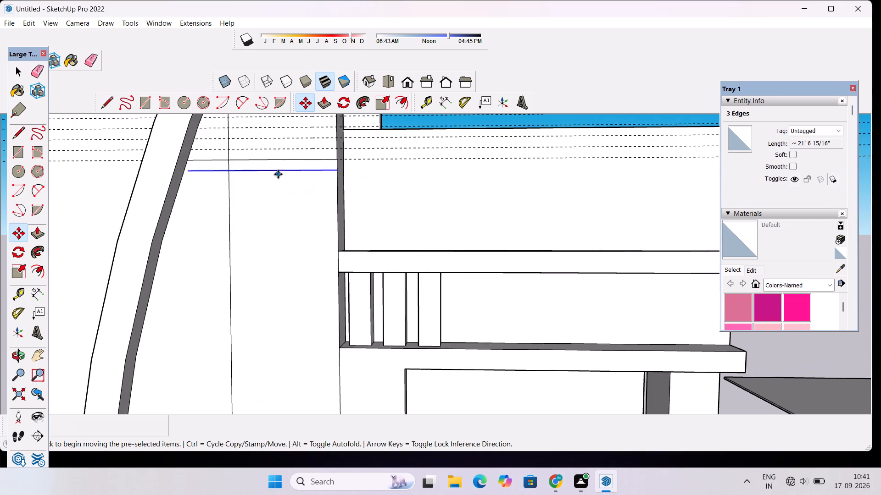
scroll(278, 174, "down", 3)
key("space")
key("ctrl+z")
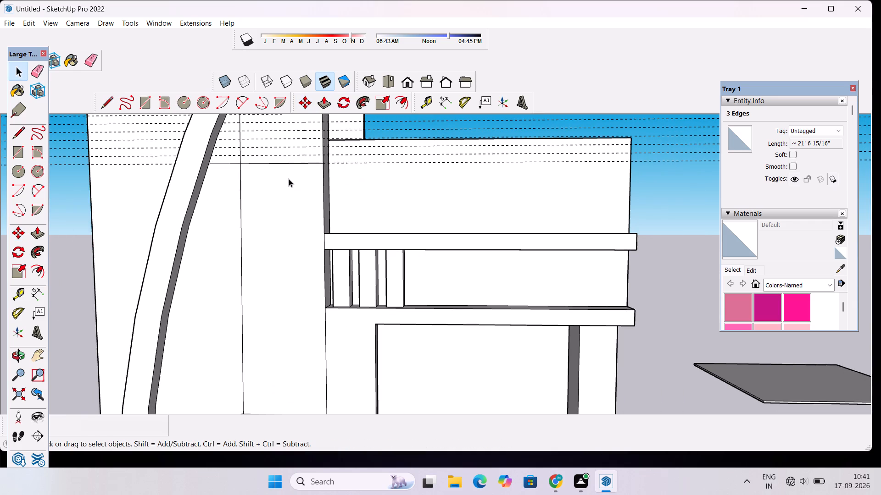
Place three horizontal guides below the drawn line on the tower's front face, each 1.5' below the previous one.
scroll(289, 179, "down", 7)
scroll(271, 164, "up", 10)
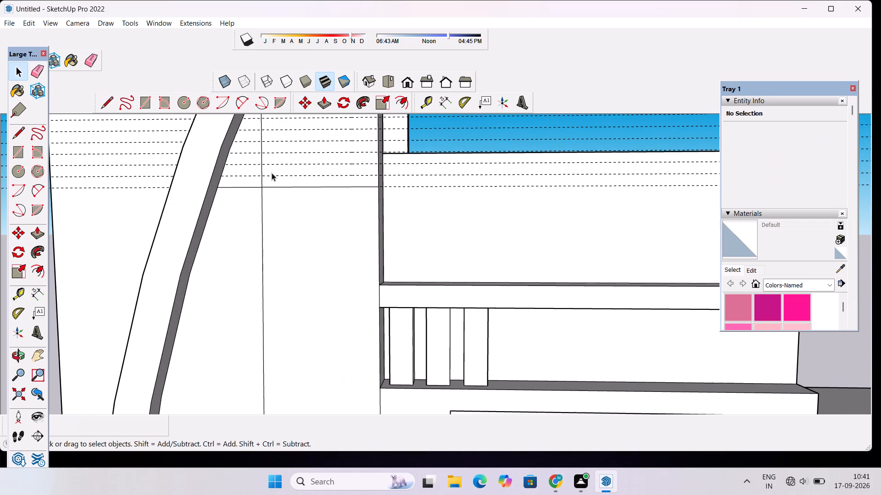
key("t")
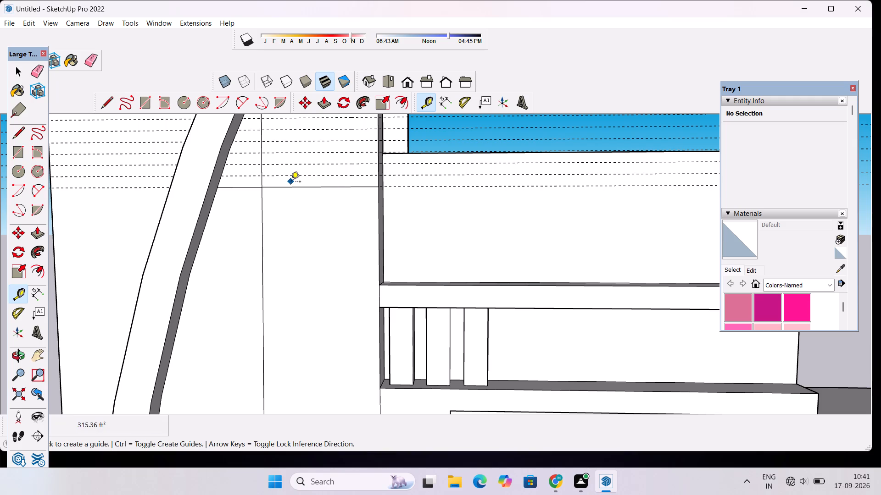
left_click(291, 186)
type("1.5'")
key("Return")
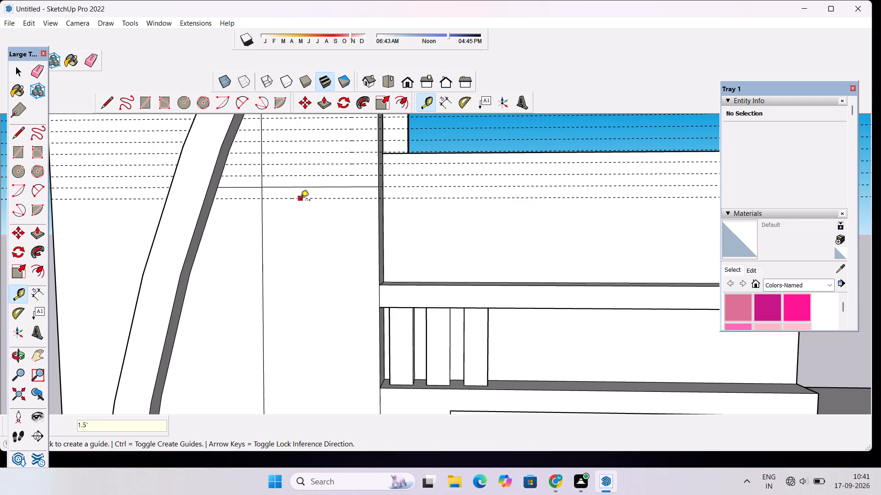
left_click(301, 199)
scroll(306, 242, "down", 5)
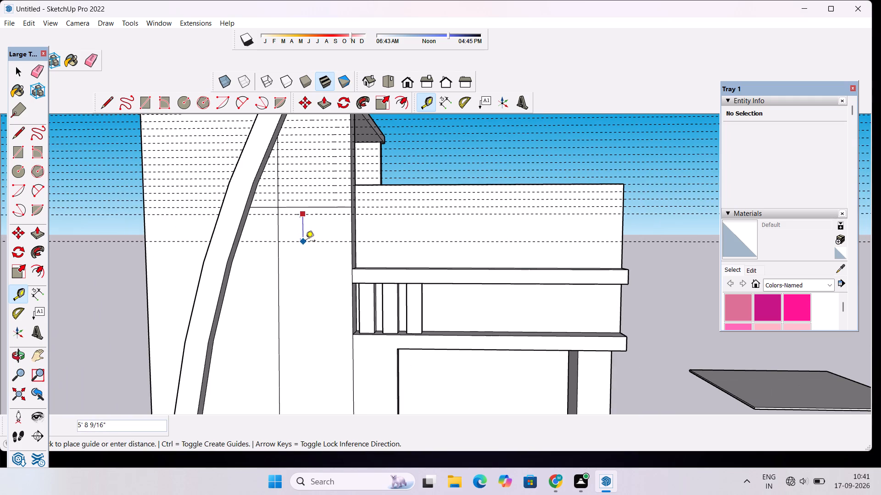
type("1.5'")
key("Return")
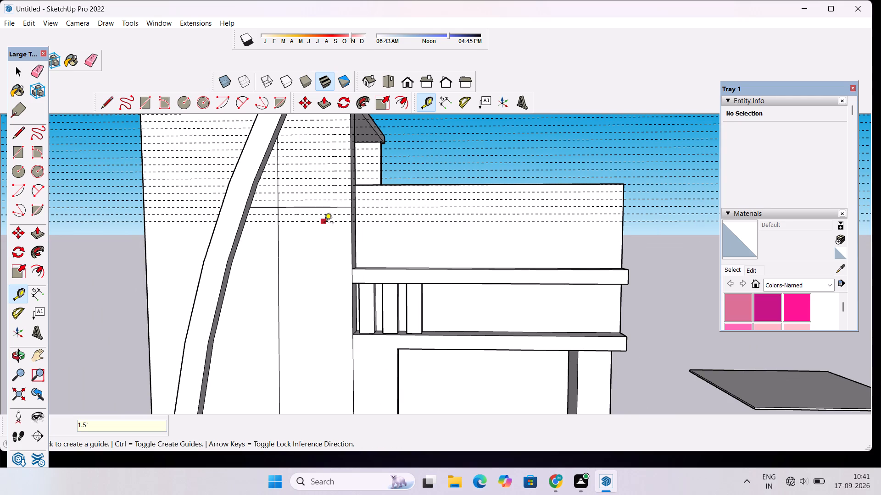
left_click(324, 224)
type("1.5'")
key("Return")
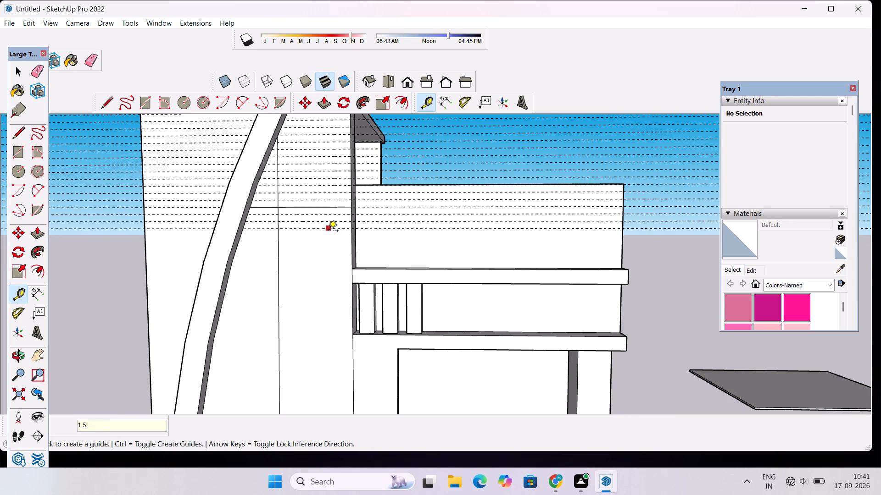
Add four more horizontal guides further down the tower's front face, each 1.5' below the previous guide.
left_click(329, 231)
type("1.5'")
key("Return")
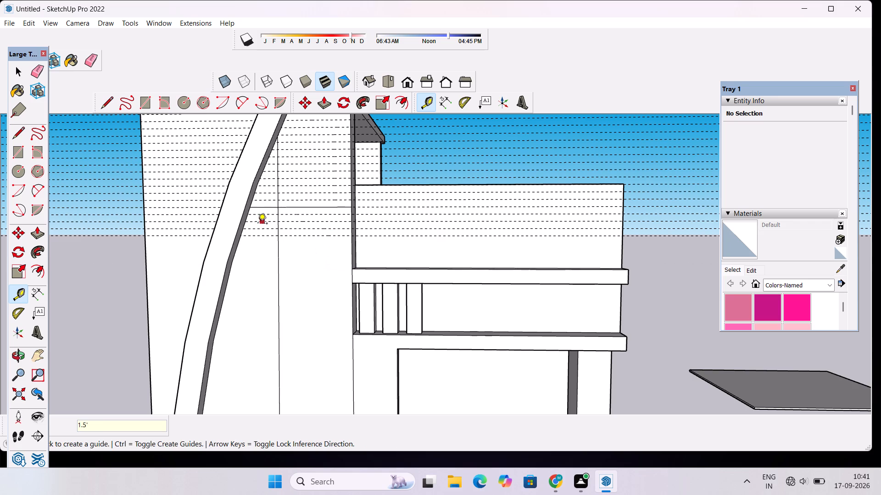
left_click(262, 237)
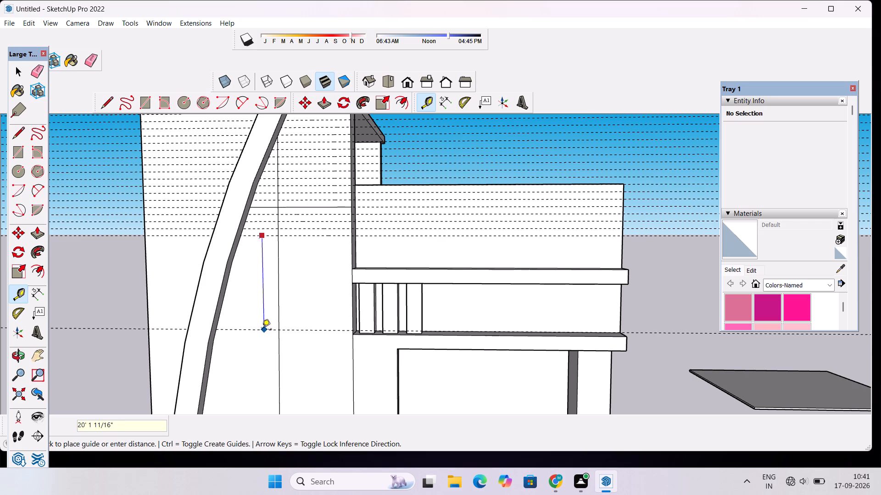
type("1.5'")
key("Return")
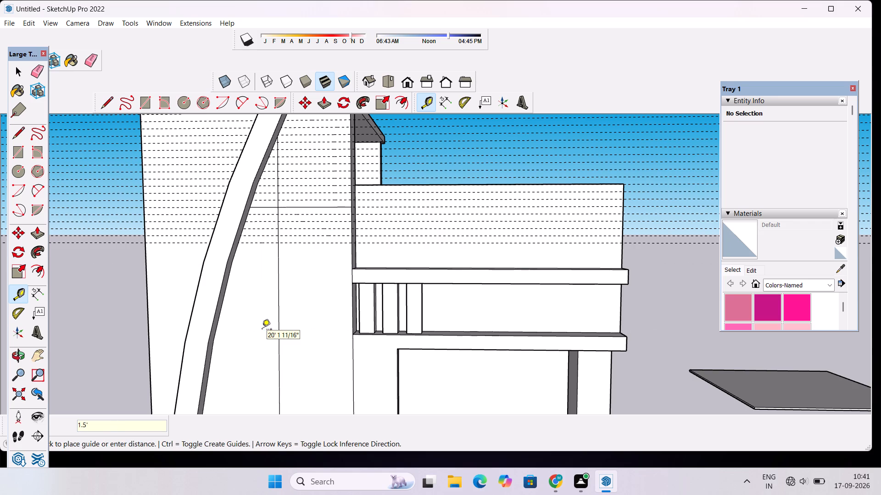
scroll(305, 264, "down", 11)
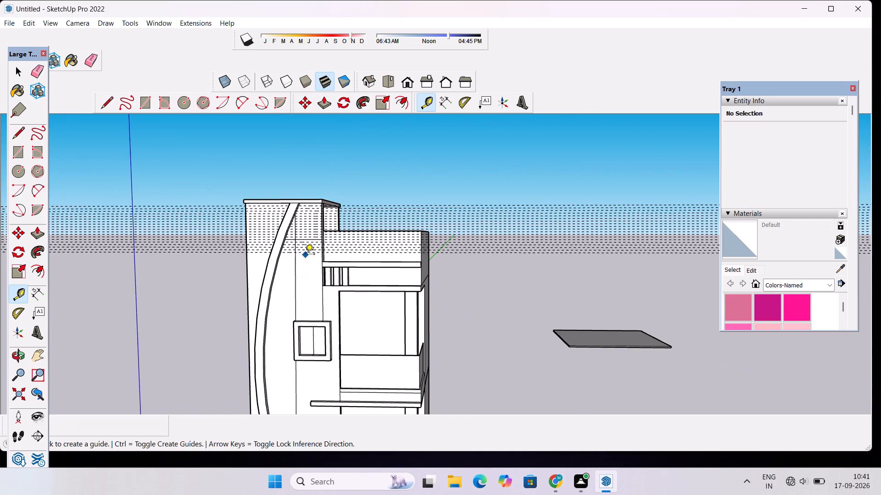
scroll(298, 312, "up", 8)
left_click(320, 180)
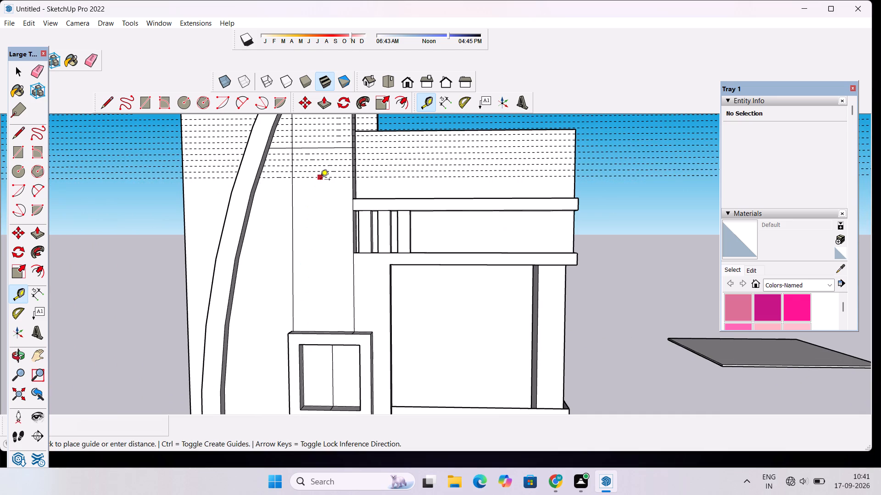
type("1.")
type("5'")
key("Return")
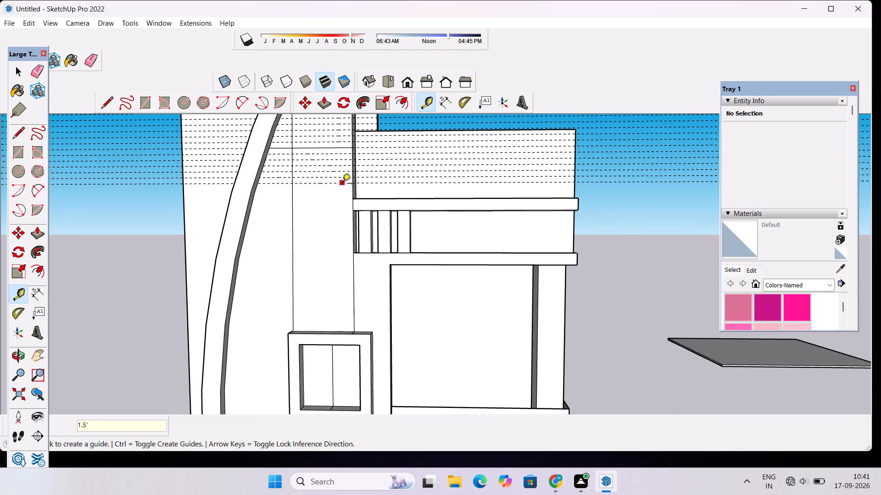
left_click(342, 184)
type("1.5'")
key("Return")
Copy the lowest guide 1.5' downward and repeat the copy 15 times toward the framed window.
key("m")
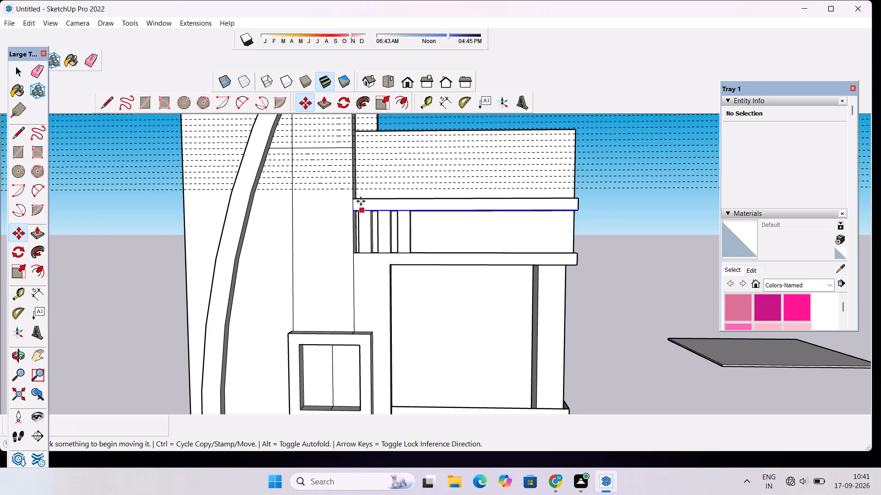
left_click(326, 189)
type("1.5'")
key("Return")
key("asterisk")
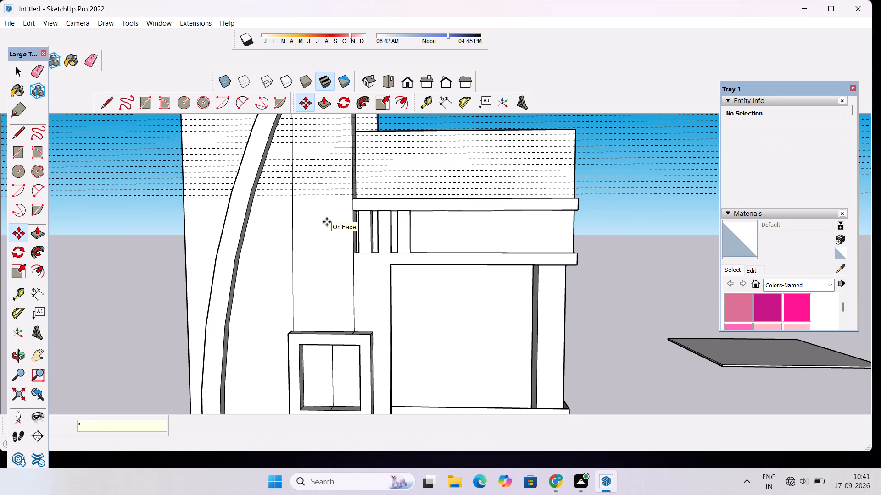
type("15")
key("Return")
scroll(326, 298, "down", 4)
scroll(327, 300, "up", 4)
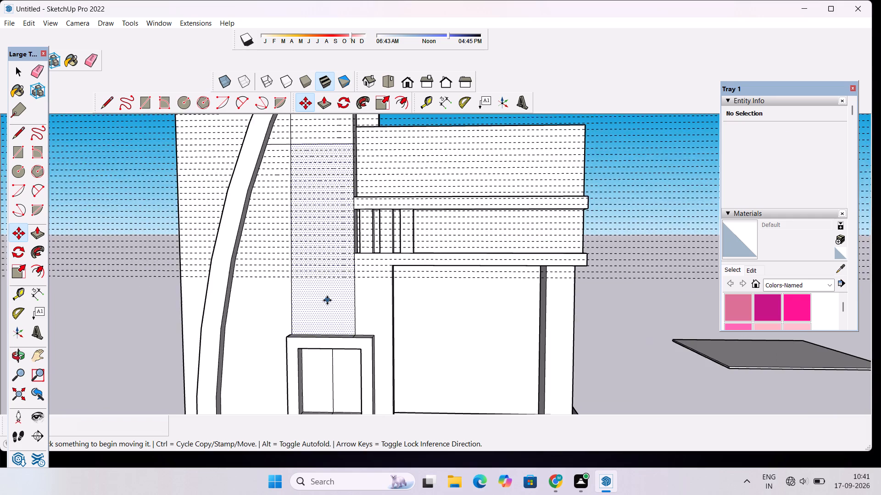
Change the repeat count of the last guide copy to 6, undo the guides, and redo them.
scroll(327, 300, "up", 6)
key("asterisk")
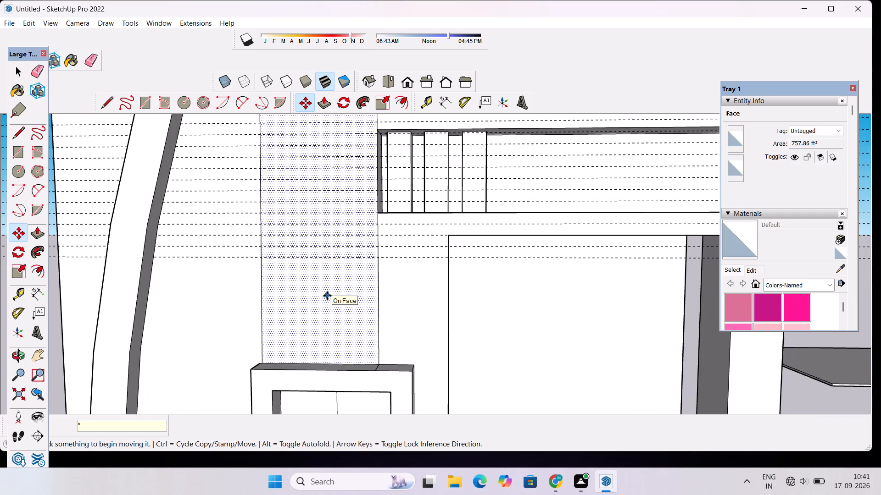
key("6")
key("Return")
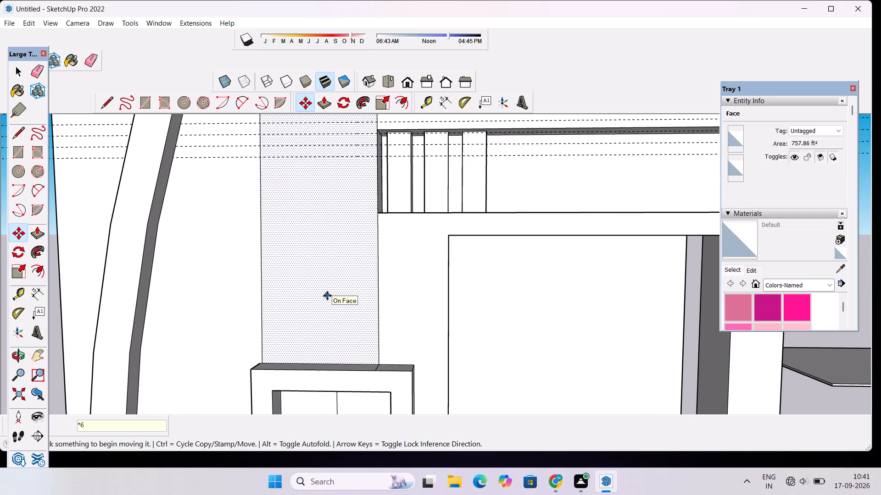
key("ctrl+z")
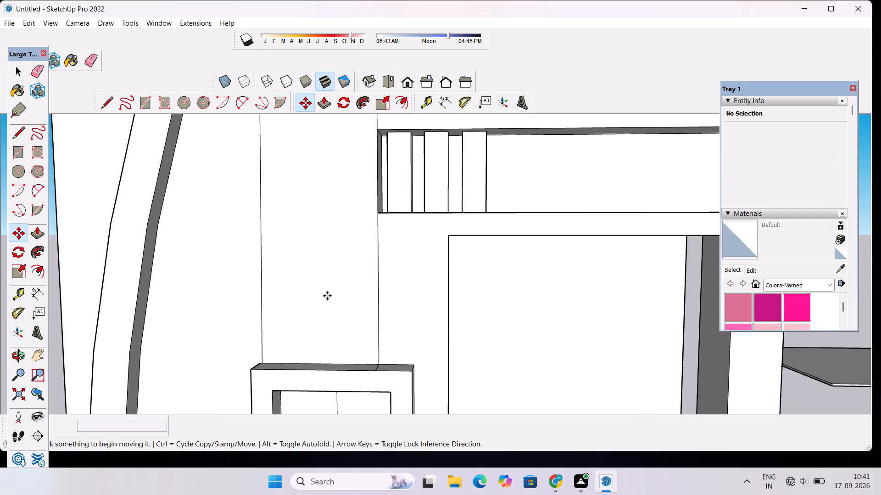
scroll(327, 296, "down", 12)
key("ctrl+y")
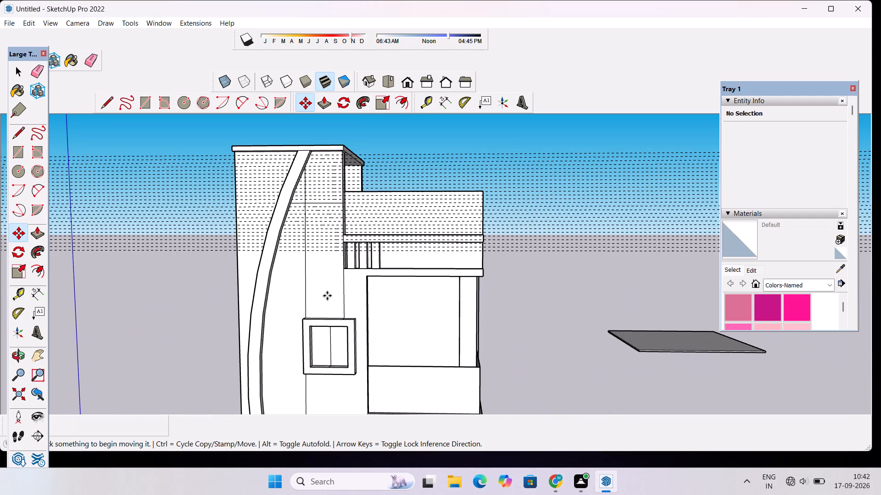
key("ctrl+y")
Copy the lowest guide on the tower's front face 1.5' downward and repeat the copy 10 times.
scroll(319, 225, "up", 2)
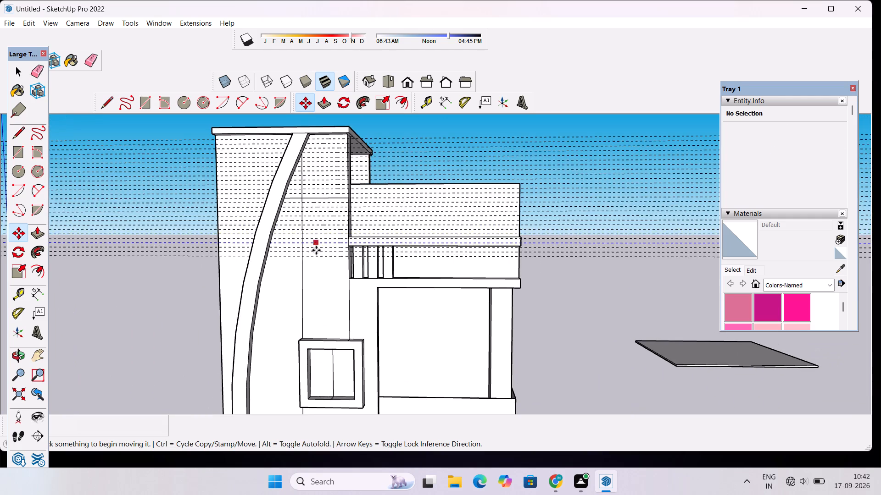
scroll(326, 260, "up", 9)
left_click(324, 250)
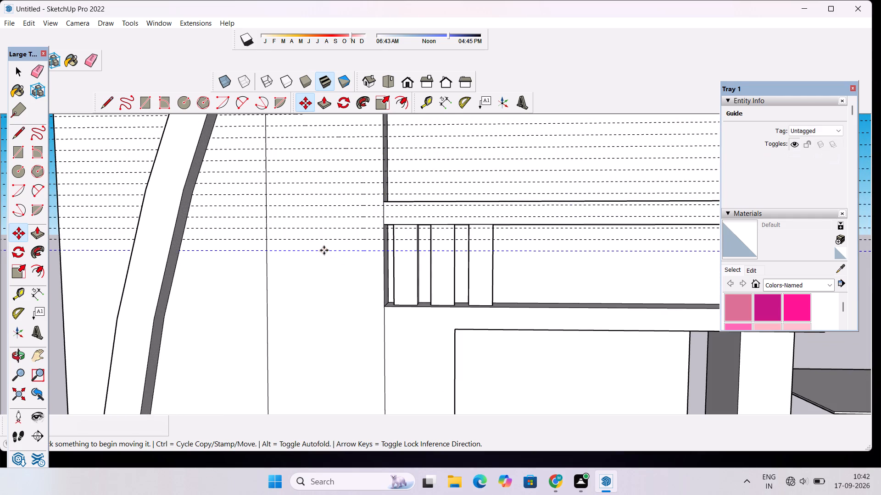
type("1.5'")
key("Return")
key("asterisk")
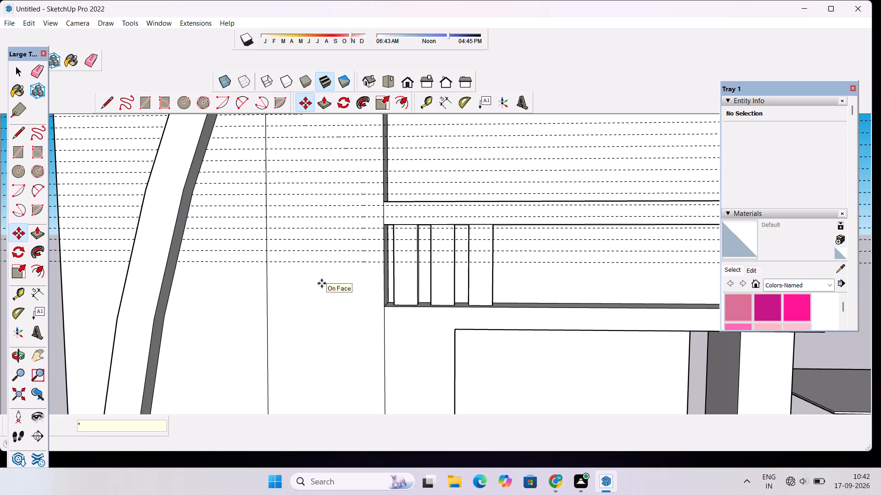
type("10")
key("Return")
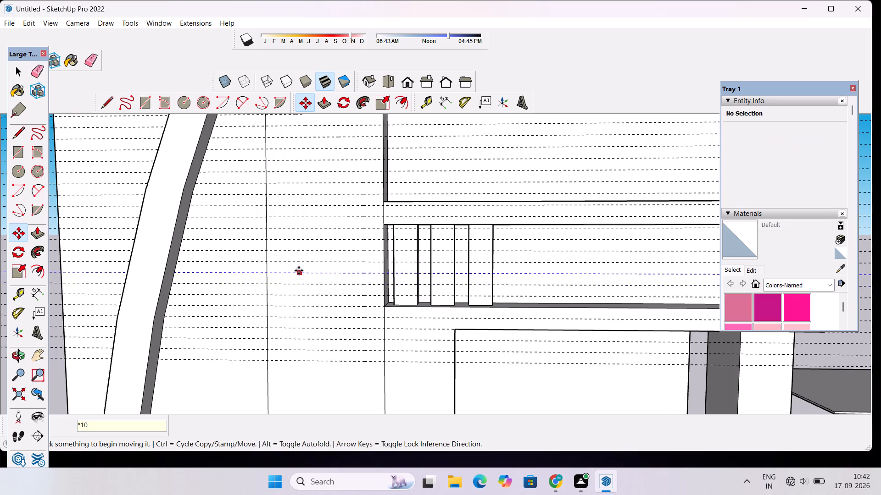
Copy the new lowest guide 1.5' downward and repeat the copy 6 times toward the framed window.
scroll(299, 270, "down", 10)
scroll(309, 333, "up", 11)
scroll(307, 277, "up", 4)
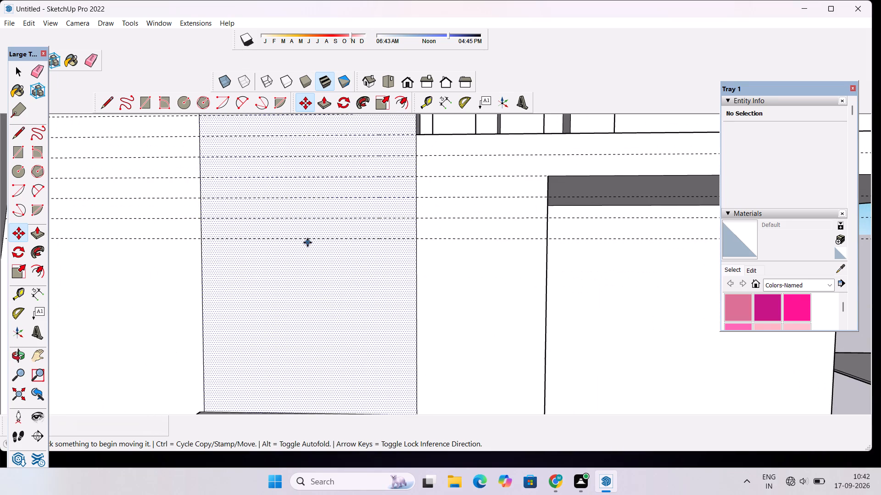
left_click(308, 239)
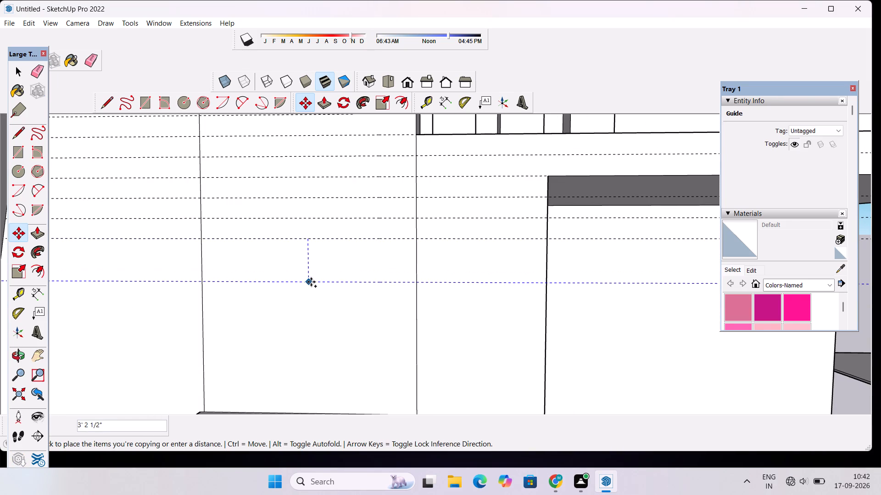
type("1.5'")
key("Return")
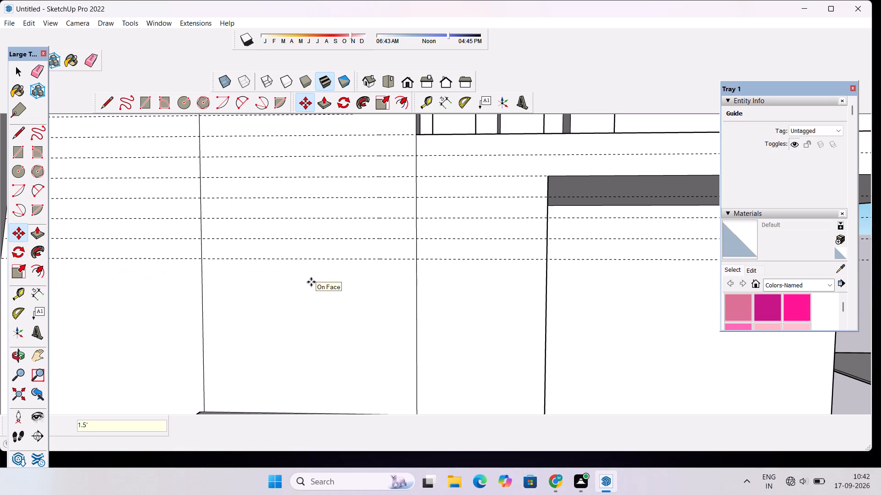
key("asterisk")
key("6")
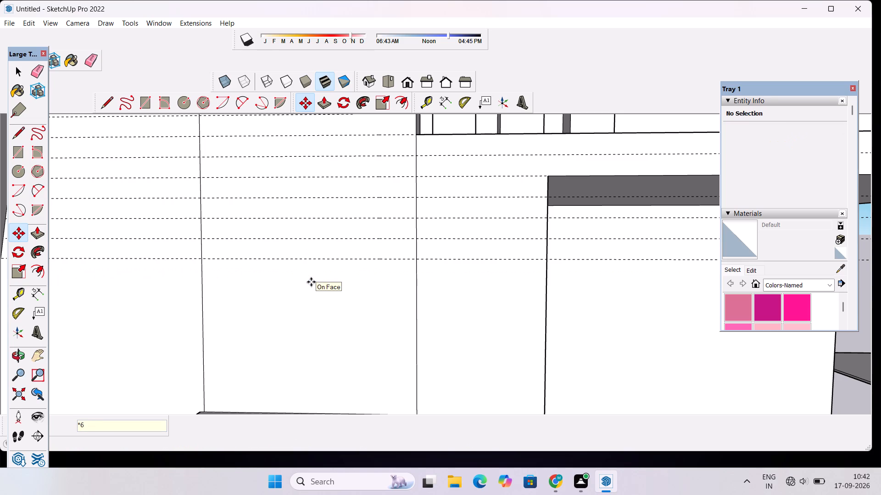
key("Return")
Add one last guide 1.5' below the lowest one, just above the window frame, and leave the Move tool.
scroll(282, 234, "down", 6)
scroll(292, 324, "up", 3)
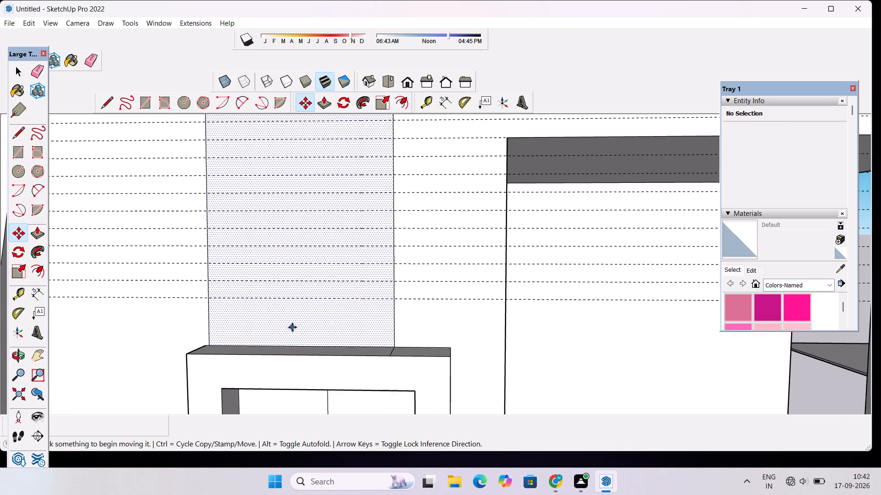
scroll(292, 327, "up", 5)
left_click(300, 284)
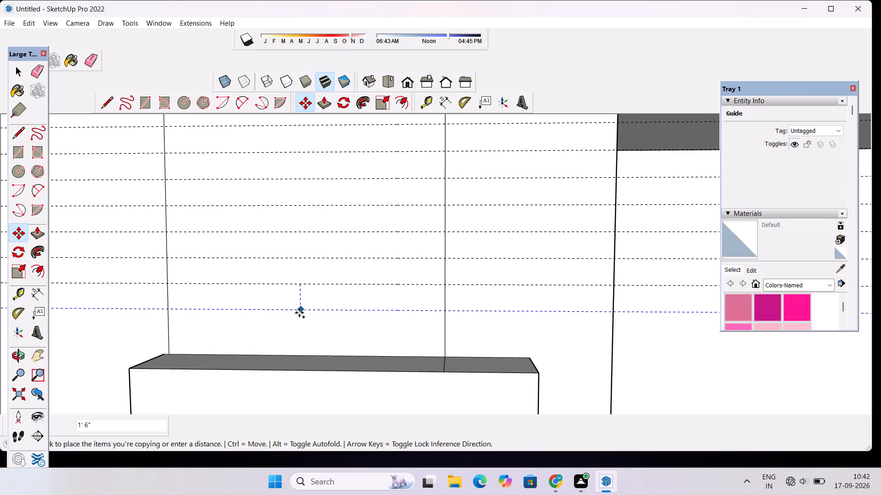
type("1.5'")
key("Return")
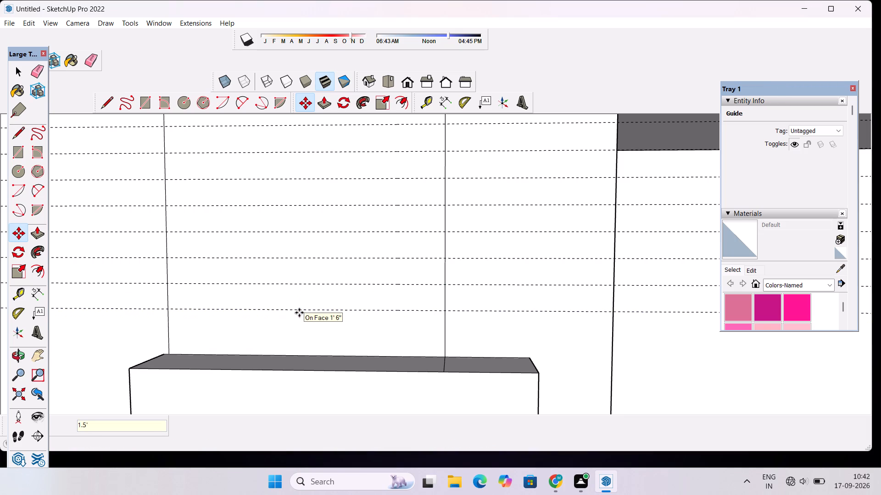
left_click(322, 311)
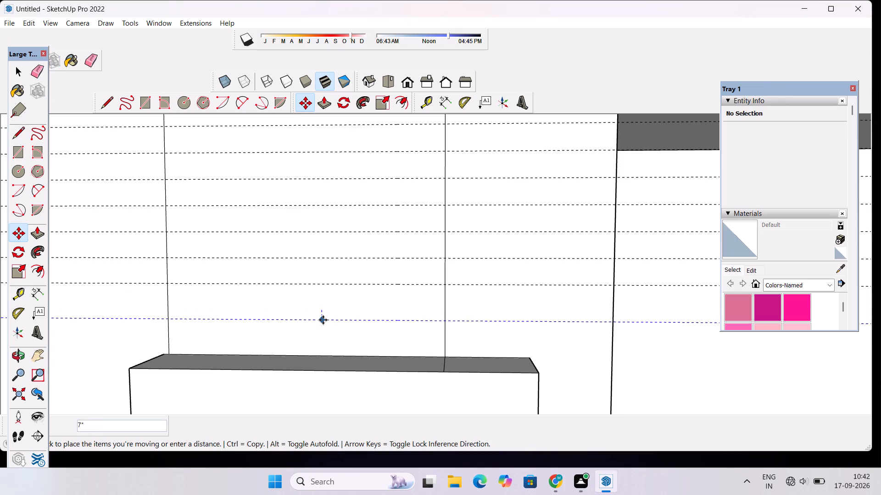
key("space")
Draw horizontal lines along the three topmost guides, from the tower's corner edge to the curved band.
scroll(308, 318, "down", 12)
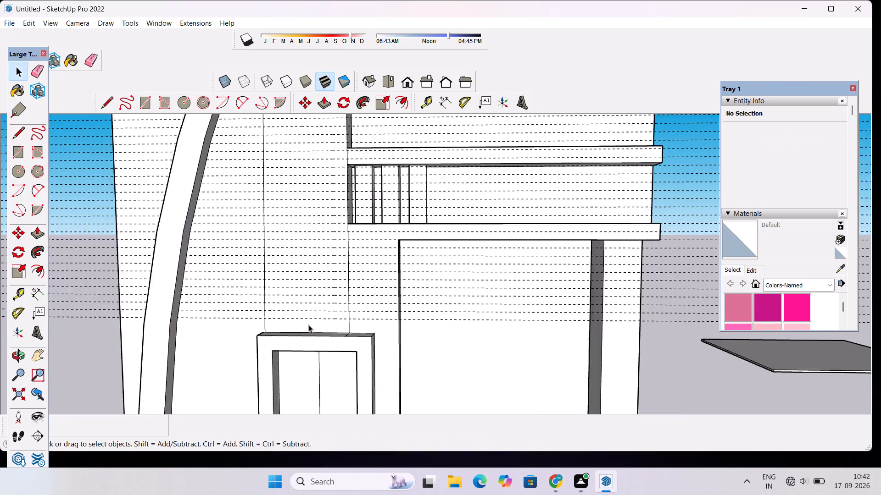
scroll(308, 324, "down", 6)
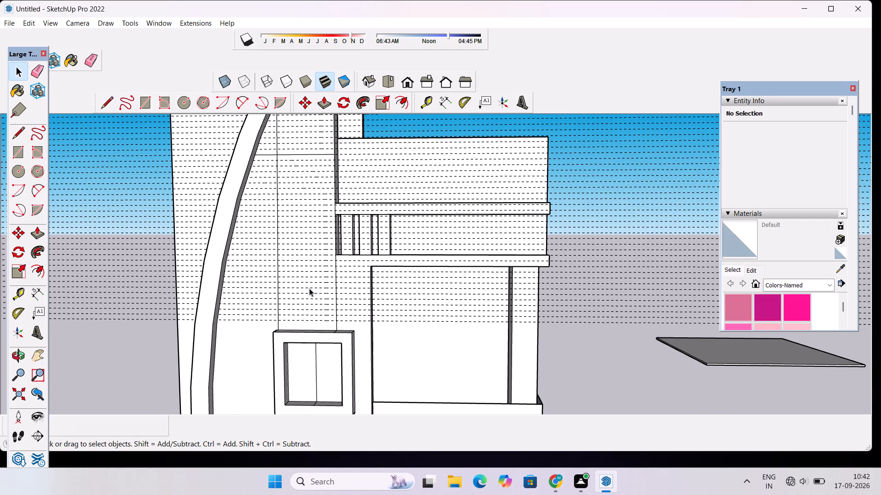
scroll(311, 291, "down", 3)
key("o")
left_click_drag(326, 280, 336, 303, "shift")
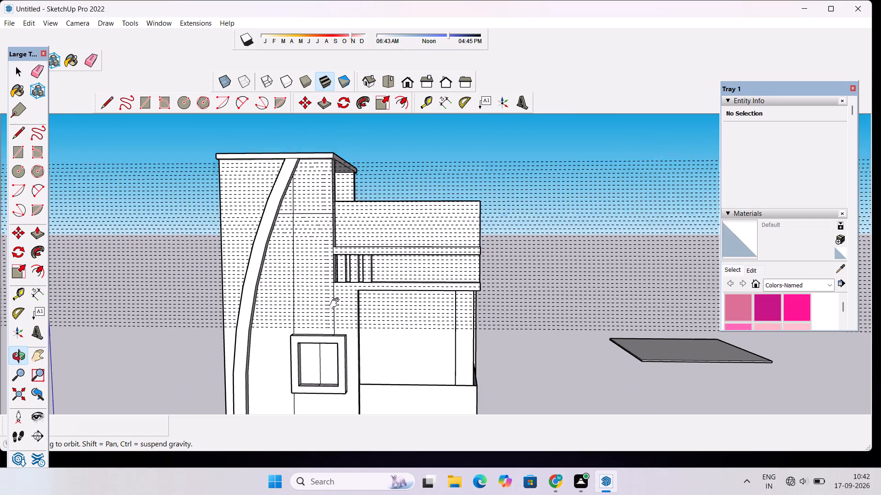
left_click_drag(336, 303, 359, 383, "shift")
scroll(356, 306, "up", 10)
left_click_drag(331, 286, 334, 308, "shift")
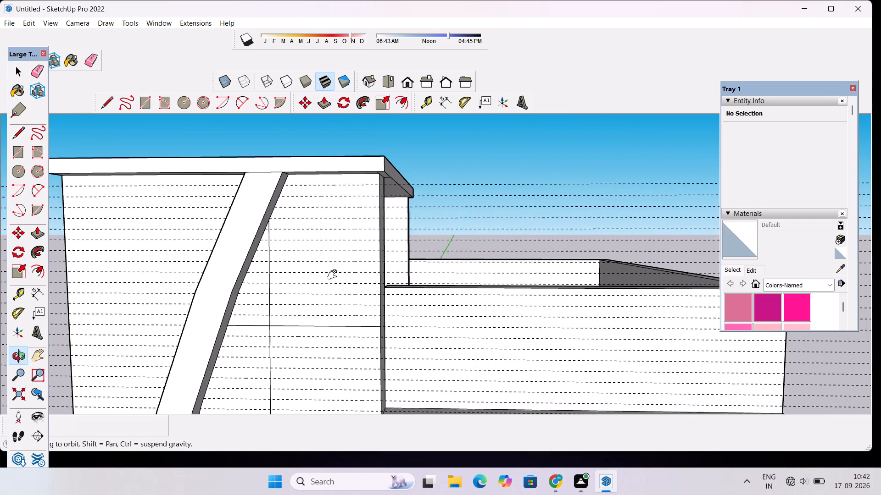
scroll(328, 197, "up", 4)
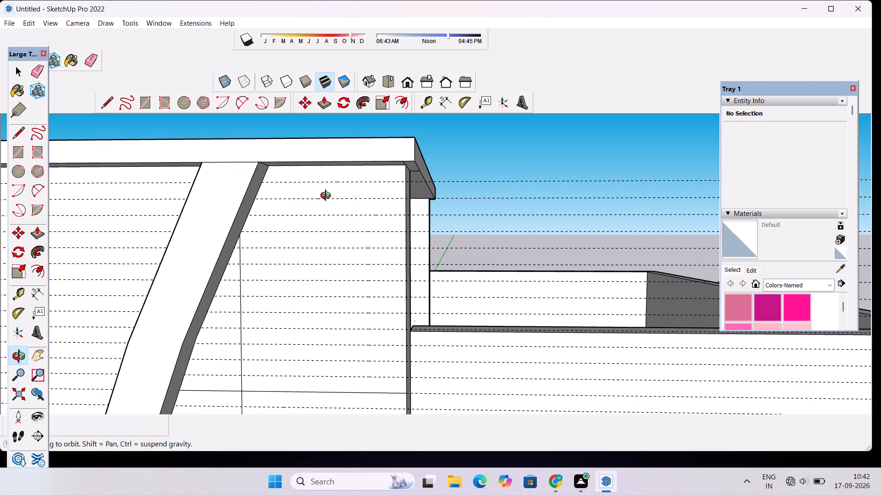
key("l")
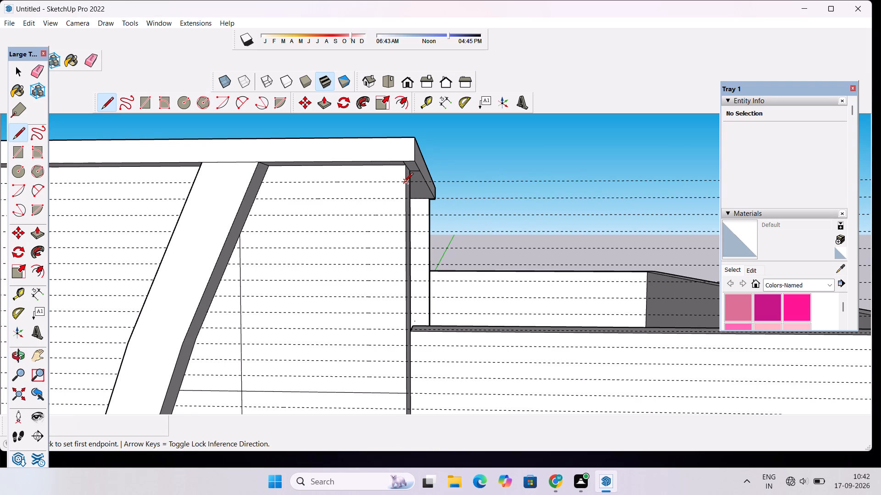
left_click(404, 183)
left_click(261, 183)
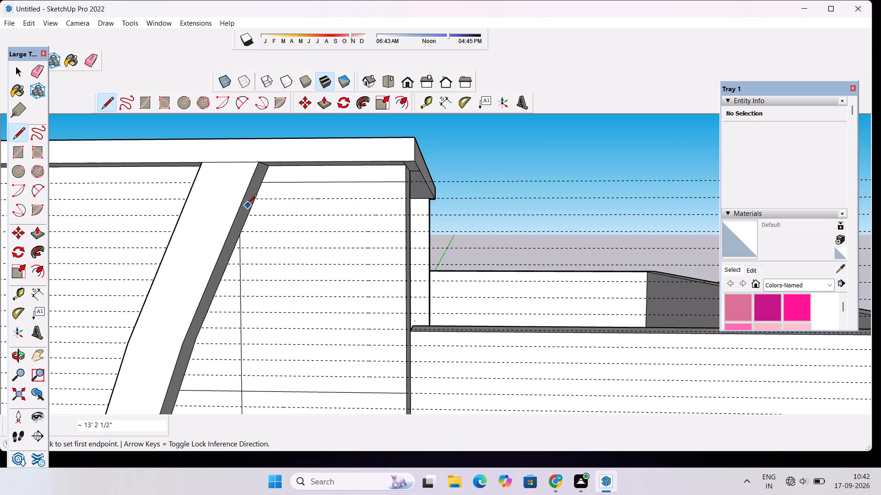
left_click(257, 198)
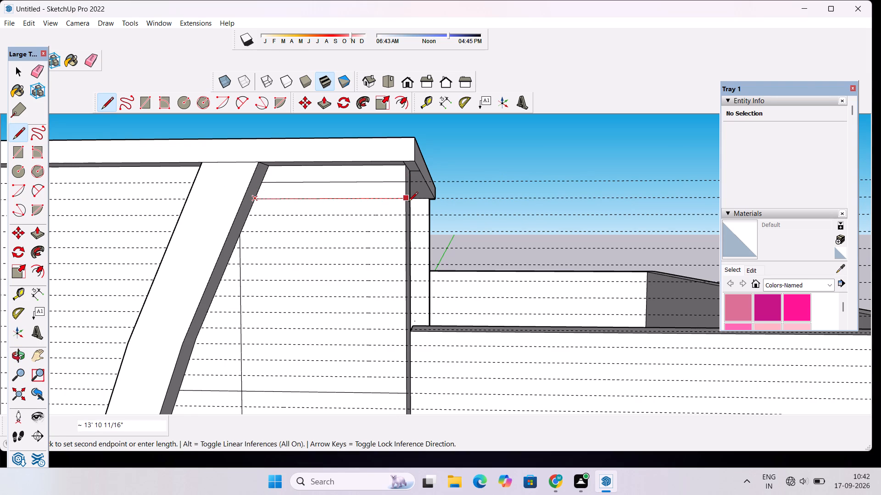
left_click(407, 200)
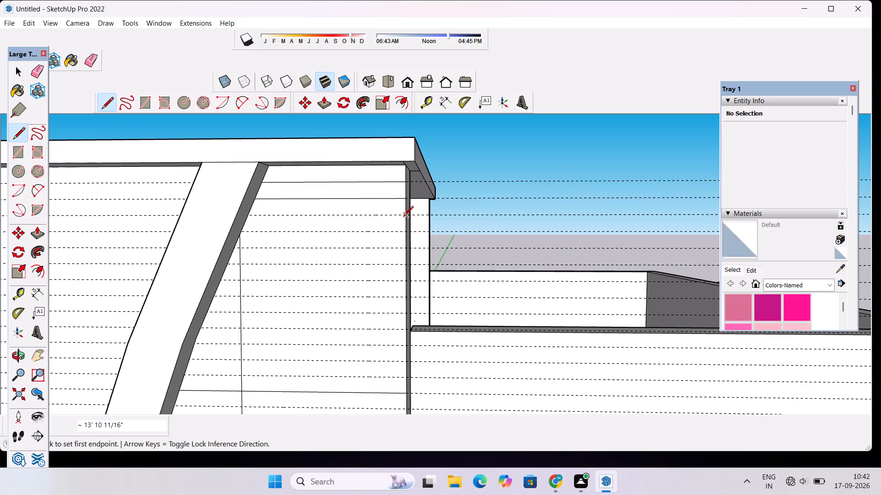
left_click(404, 216)
left_click(251, 215)
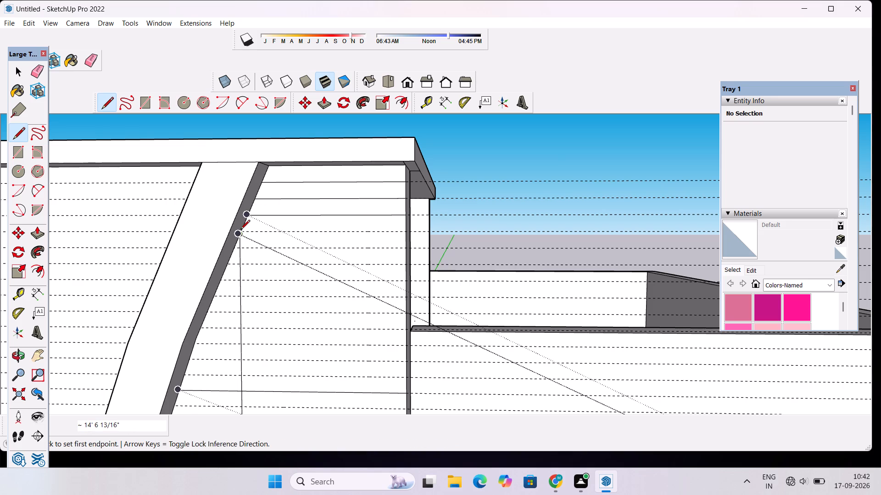
Trace the next three guides downward with horizontal lines between the curved band and the tower's corner edge.
scroll(240, 234, "up", 11)
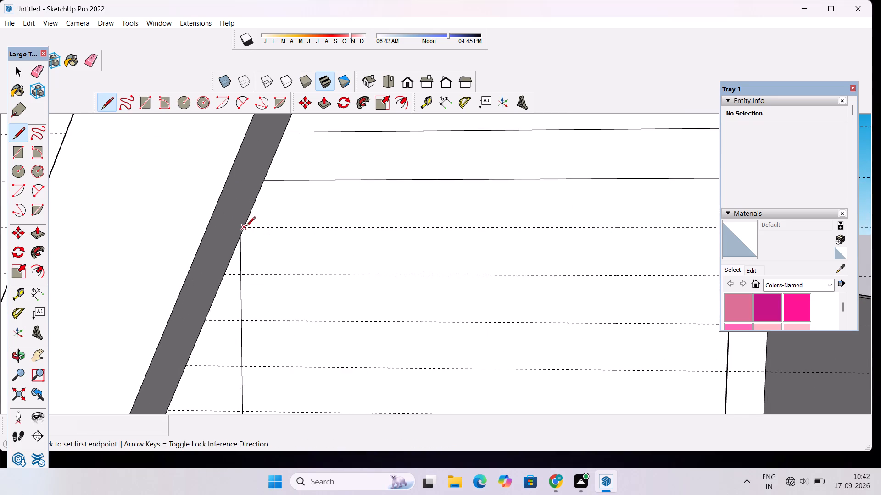
left_click(246, 227)
scroll(221, 225, "down", 8)
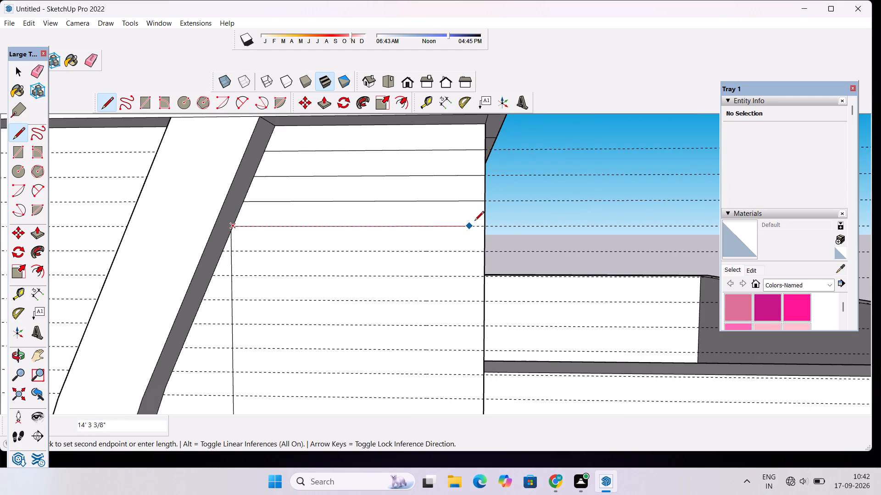
left_click(484, 226)
left_click(483, 253)
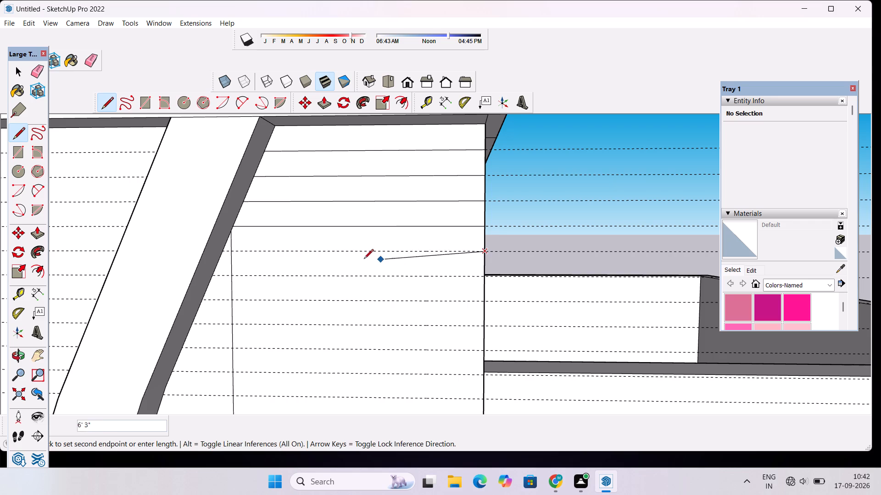
left_click(223, 252)
left_click(213, 276)
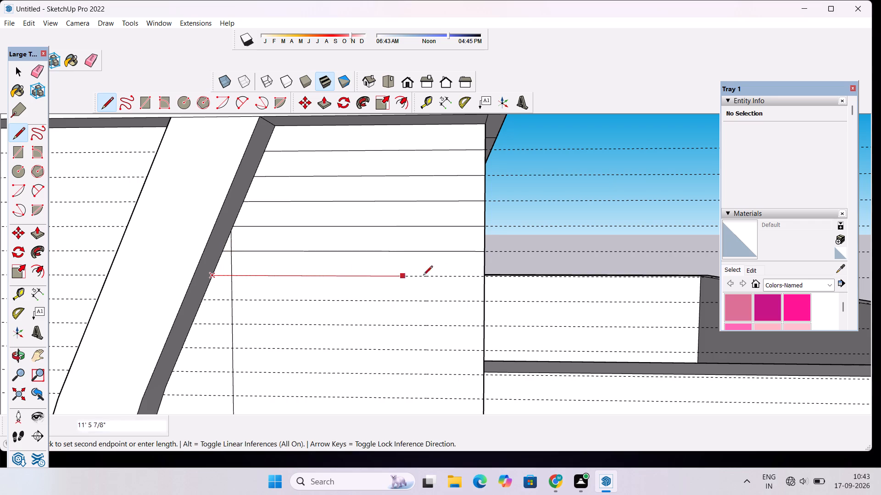
left_click(484, 276)
Draw horizontal lines along the following two guides between the tower's corner edge and the curved band.
scroll(390, 221, "down", 6)
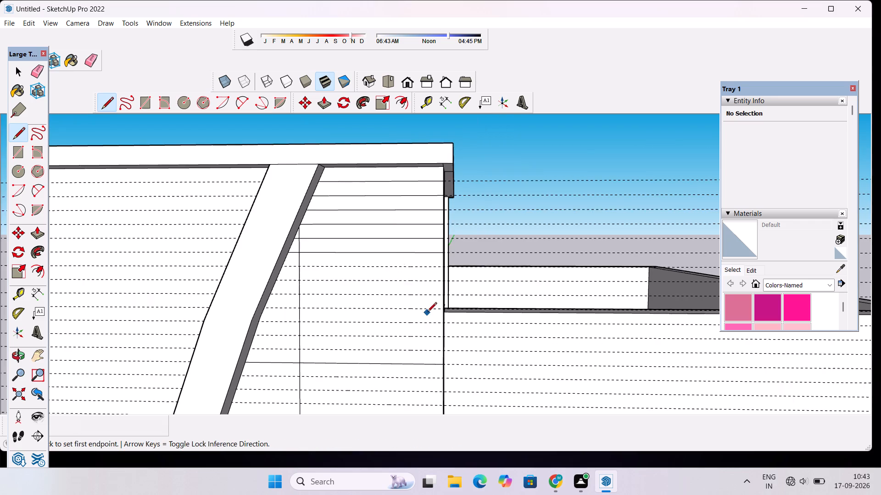
scroll(428, 313, "up", 5)
scroll(445, 258, "up", 4)
left_click(453, 240)
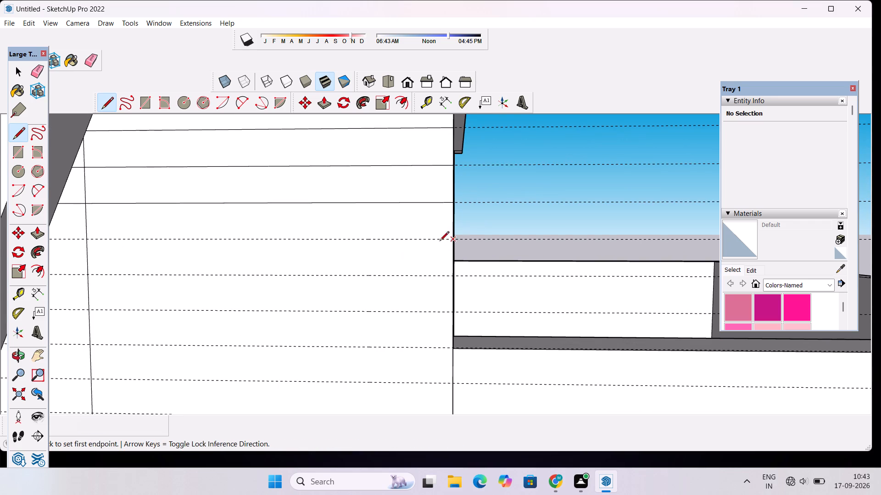
scroll(391, 245, "down", 6)
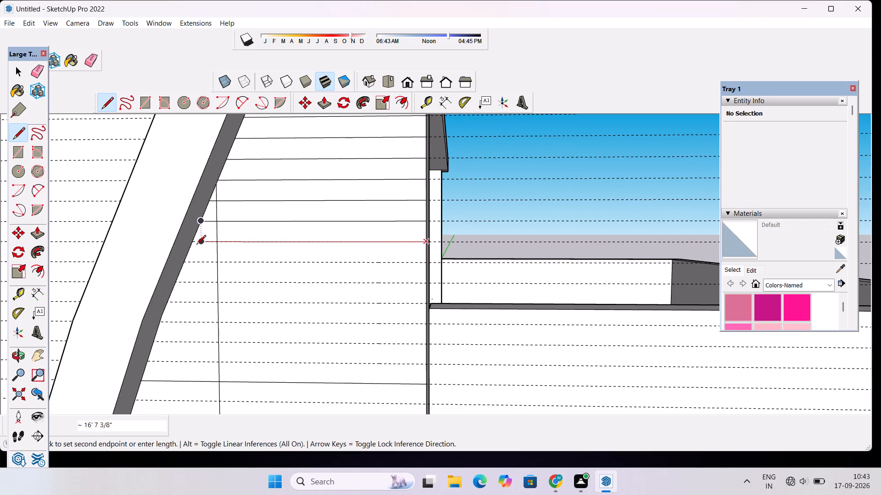
left_click(194, 244)
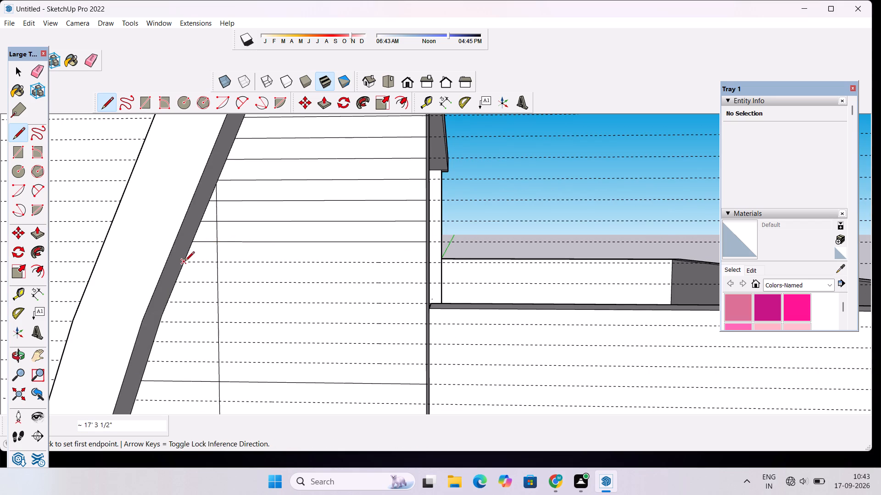
left_click(184, 262)
left_click(428, 260)
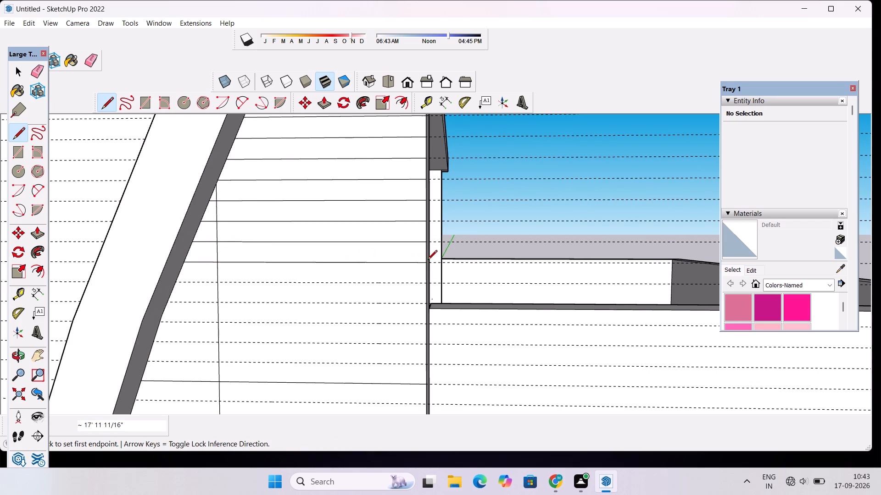
Draw horizontal lines along the next two untraced guides on the tower's front face, between its corner edge and the curved band.
left_click(425, 286)
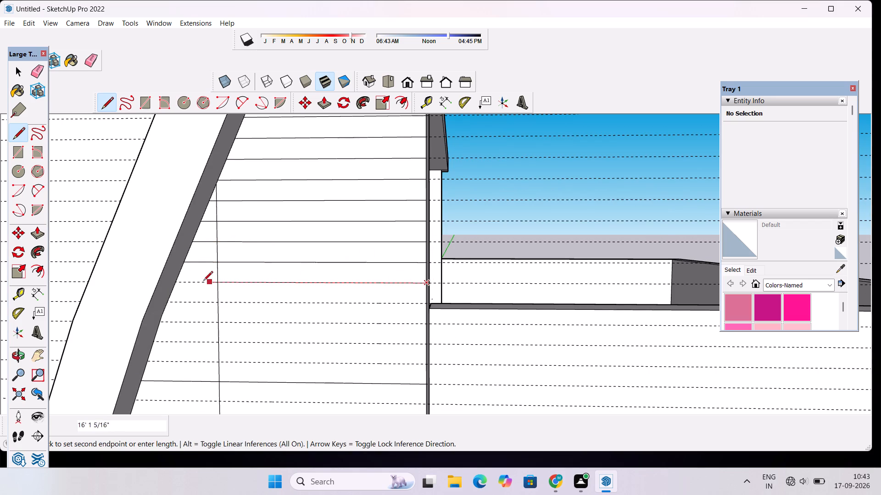
left_click(172, 280)
scroll(172, 280, "down", 6)
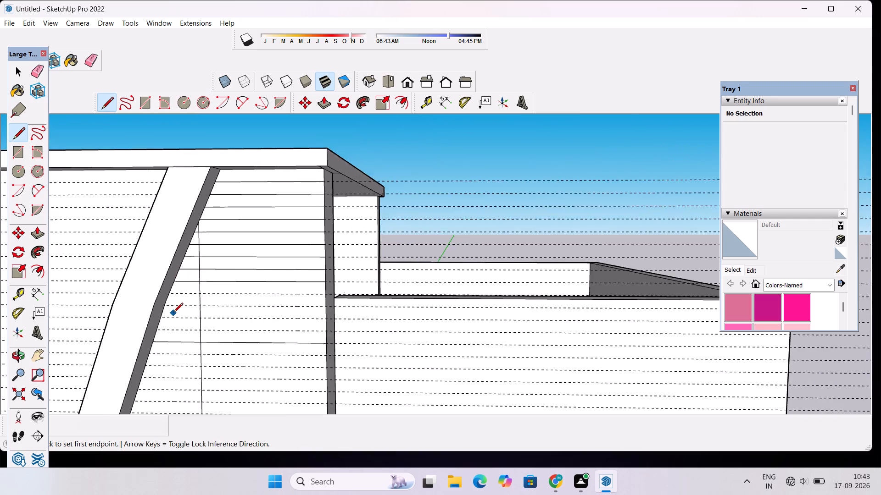
scroll(173, 313, "up", 8)
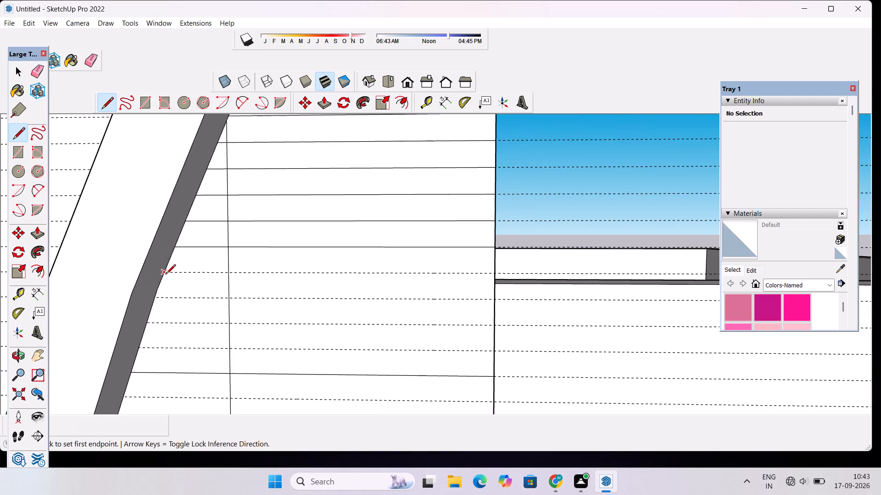
left_click(166, 275)
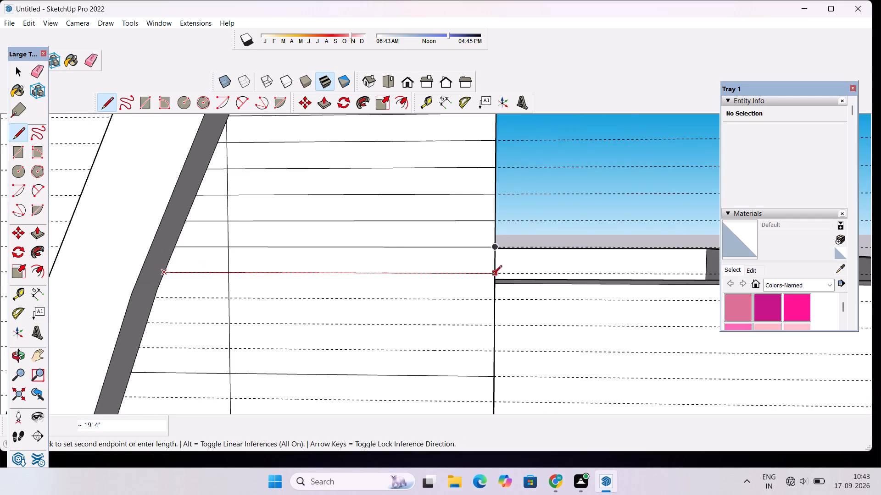
left_click(493, 275)
Trace the following three guides with horizontal lines from the corner edge to the curved band, down to the existing horizontal line.
scroll(390, 246, "down", 7)
scroll(425, 330, "up", 3)
scroll(441, 274, "up", 4)
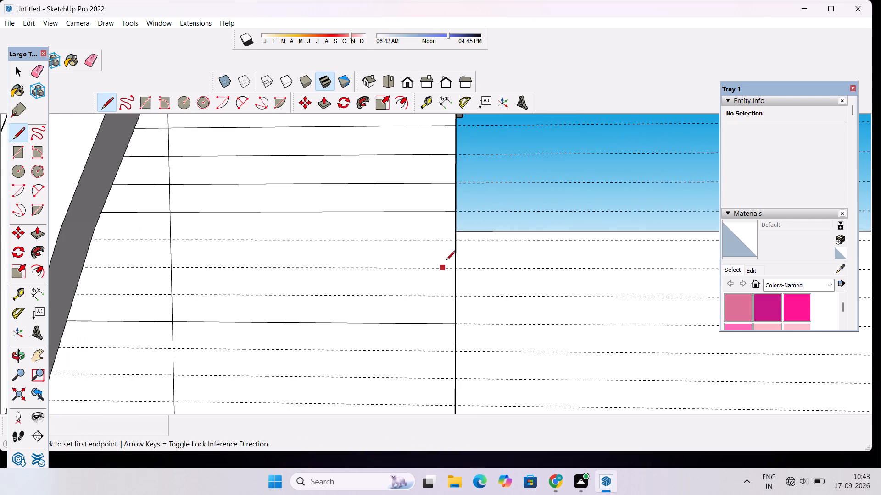
left_click(455, 240)
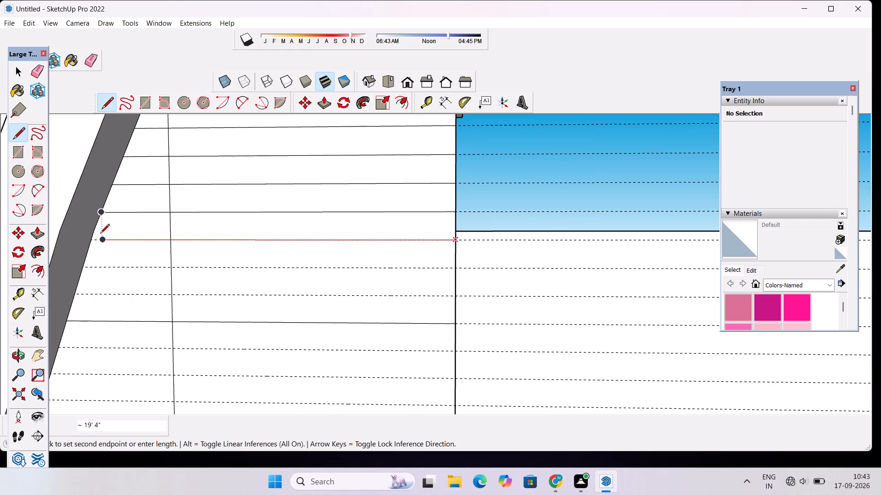
left_click(91, 242)
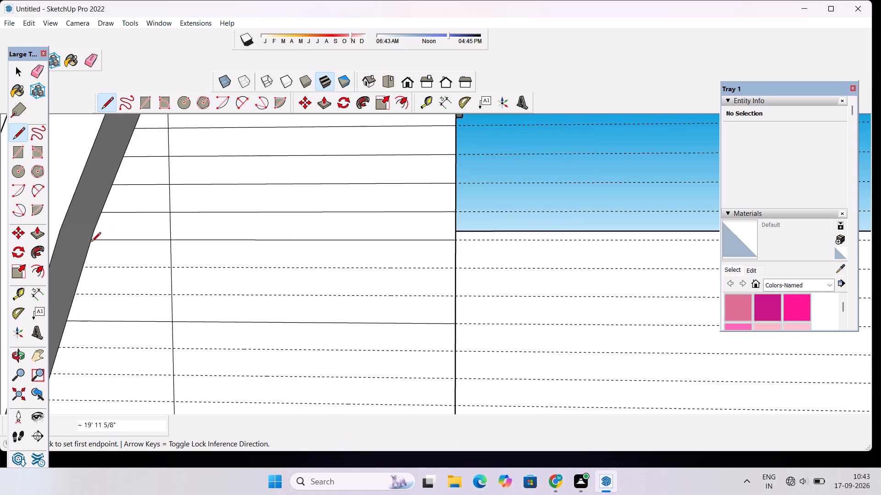
left_click(82, 269)
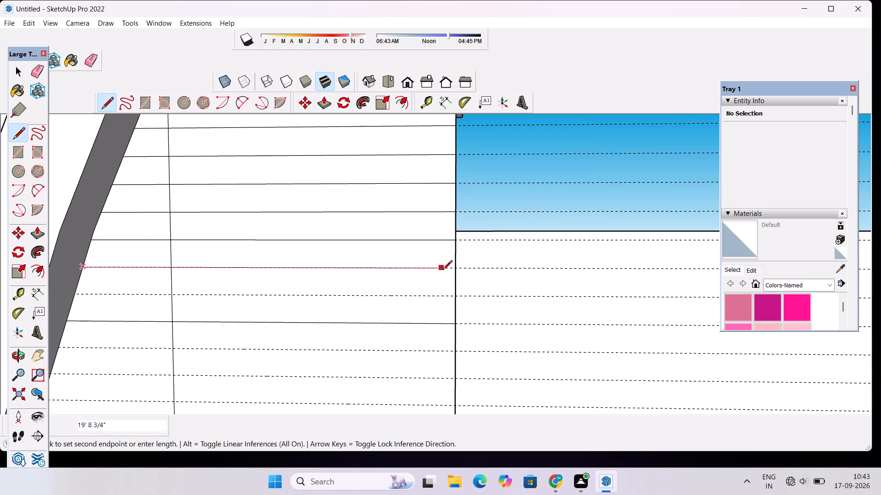
left_click(455, 271)
scroll(424, 204, "down", 6)
scroll(451, 278, "up", 4)
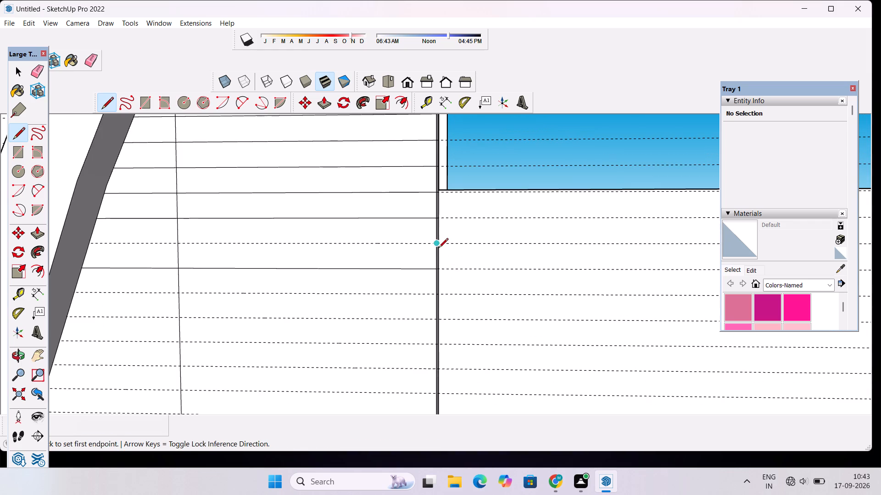
left_click(434, 244)
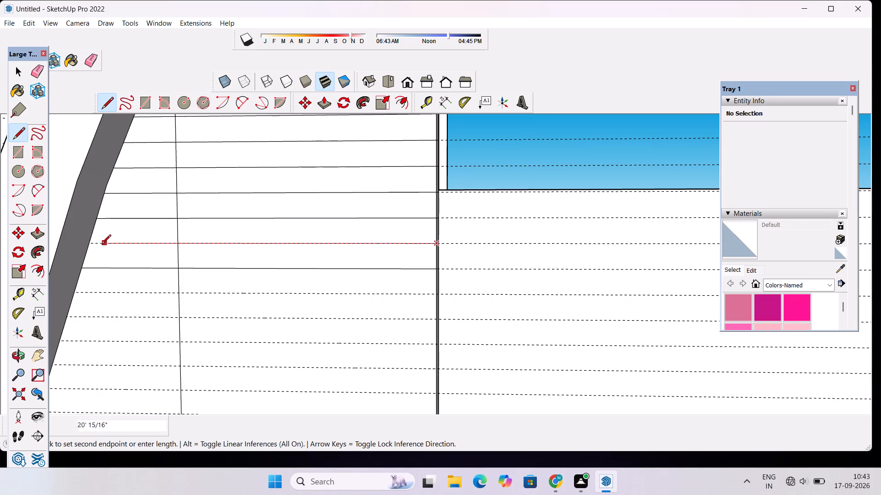
left_click(91, 245)
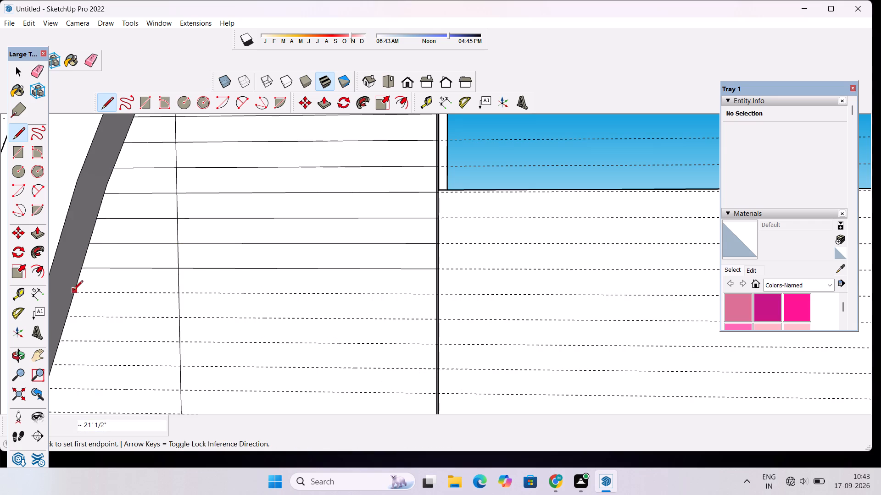
Draw horizontal lines along the first two guides below the existing horizontal line, between the curved band and the tower's corner edge.
left_click(73, 294)
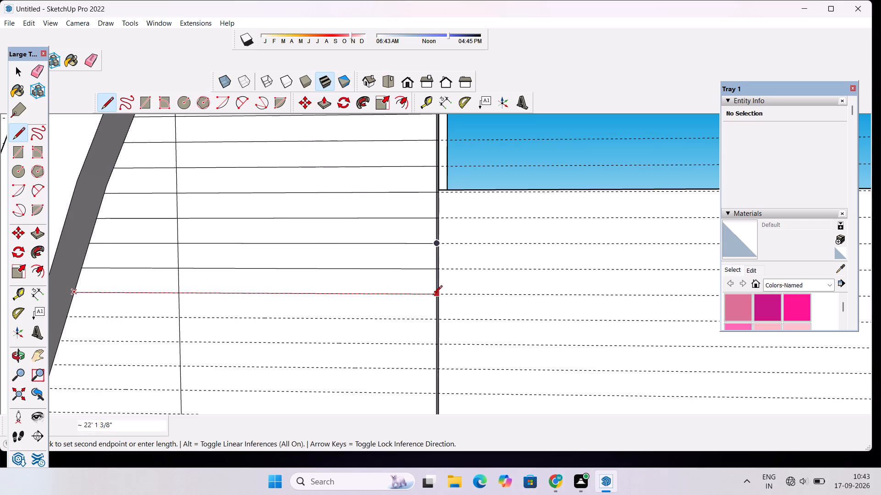
left_click(435, 296)
scroll(421, 246, "down", 8)
scroll(442, 303, "up", 7)
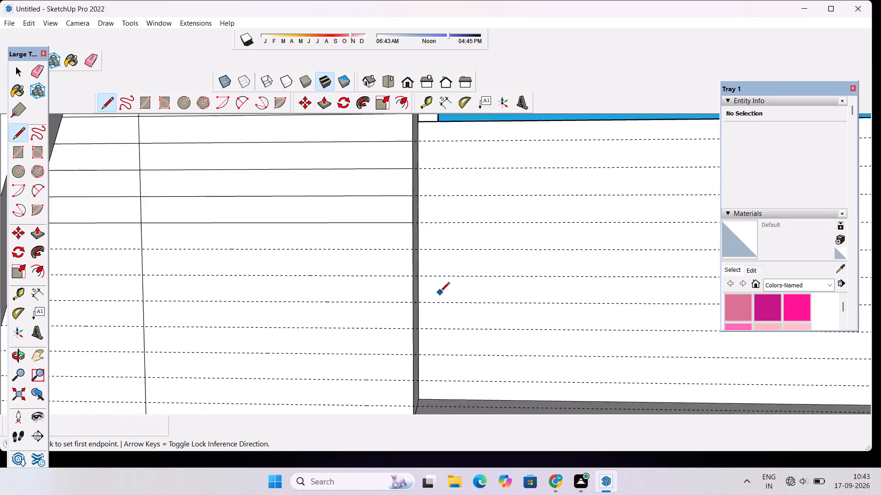
scroll(440, 292, "up", 1)
left_click(407, 245)
scroll(302, 258, "down", 5)
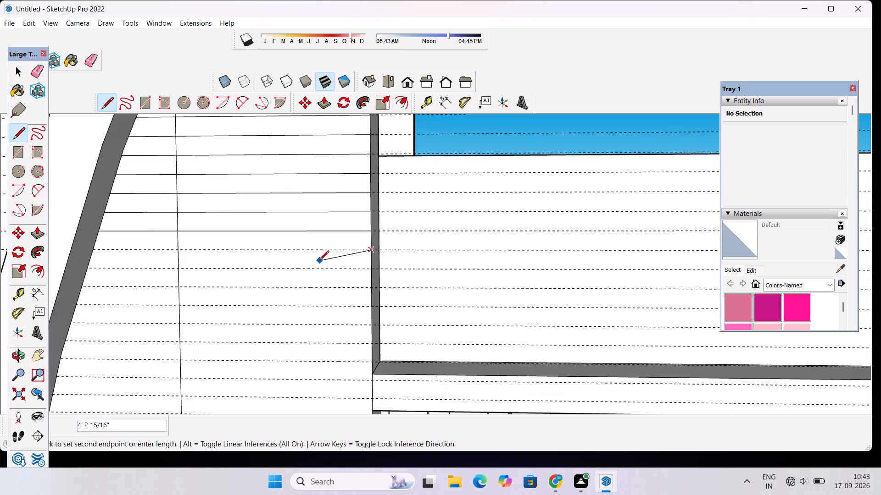
scroll(319, 261, "down", 3)
scroll(139, 260, "up", 8)
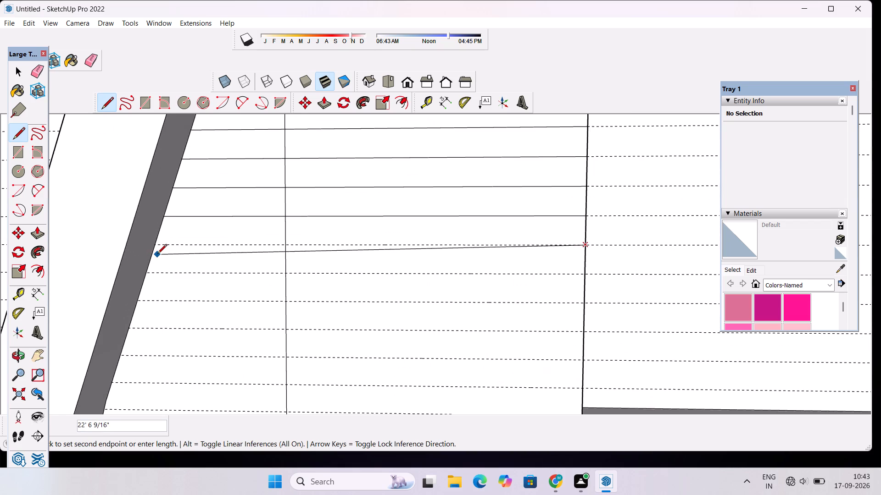
scroll(157, 254, "up", 7)
left_click(152, 236)
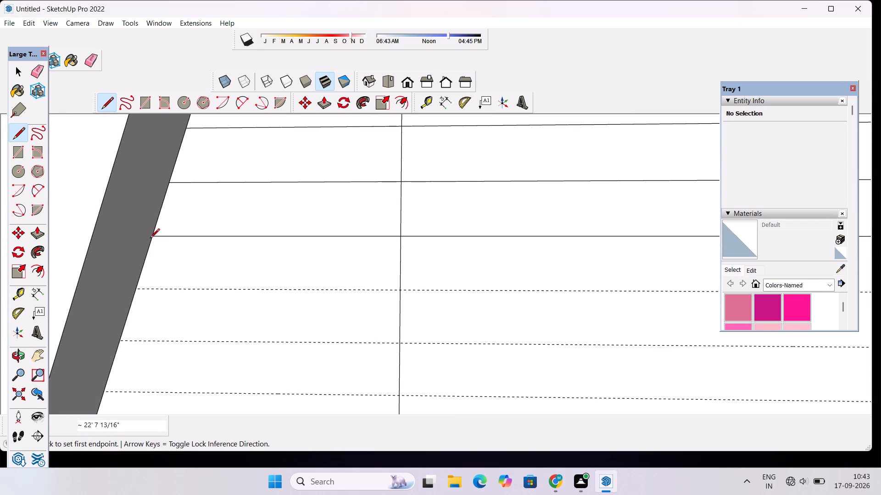
Trace the next two guides downward with horizontal lines between the curved band and the tower's corner edge.
left_click(137, 290)
scroll(125, 283, "down", 3)
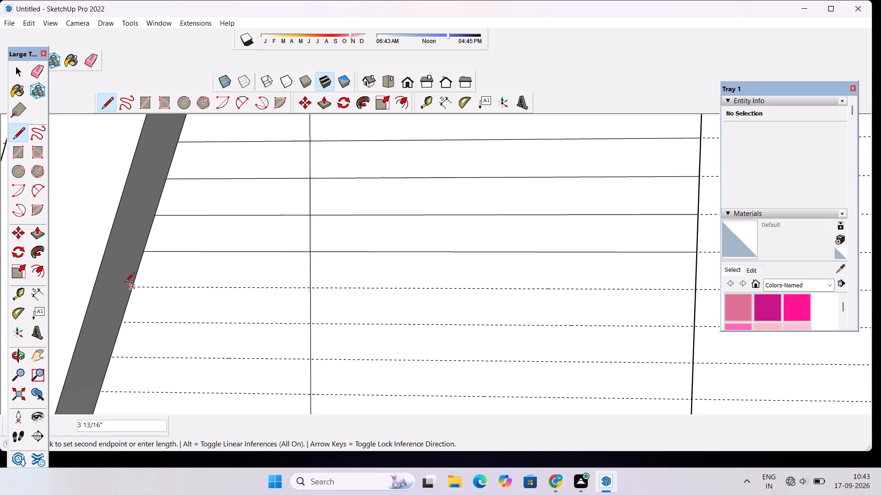
scroll(125, 283, "down", 6)
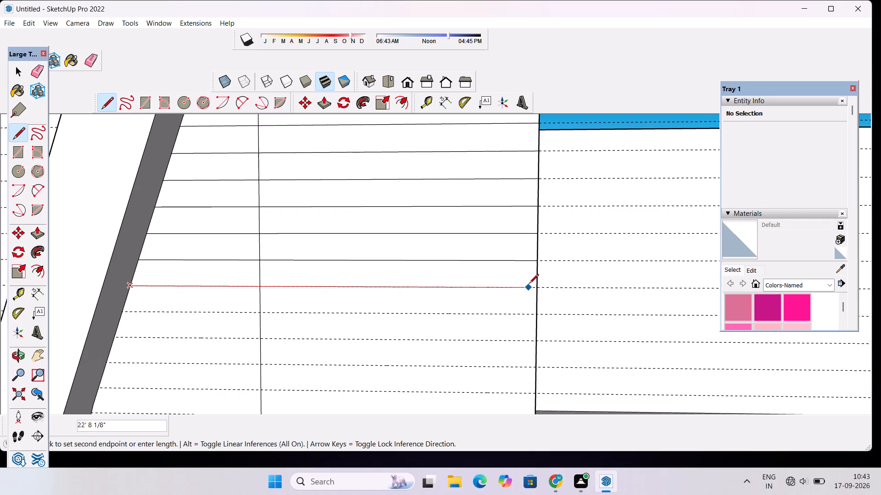
left_click(537, 288)
scroll(472, 249, "down", 6)
scroll(515, 302, "up", 4)
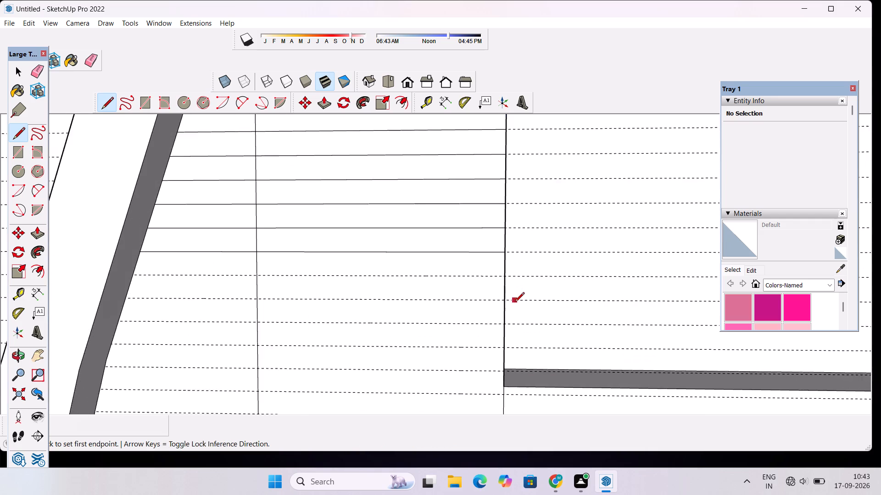
scroll(508, 287, "up", 1)
left_click(503, 275)
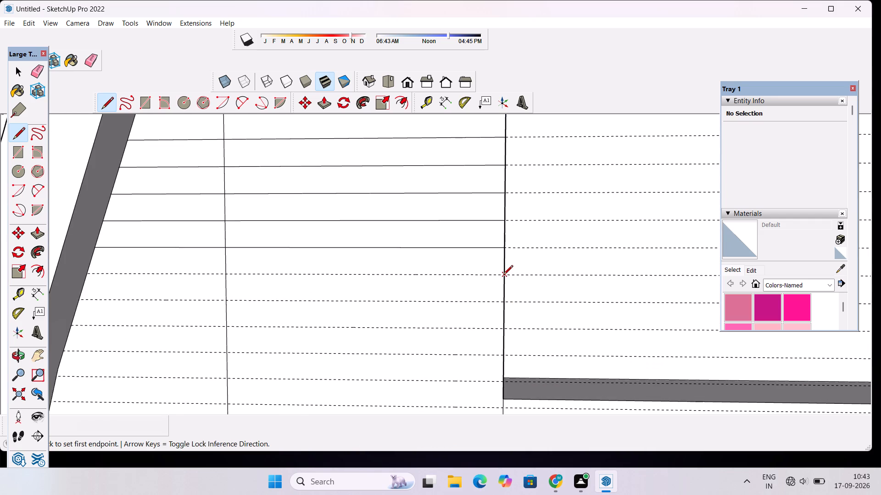
left_click(88, 272)
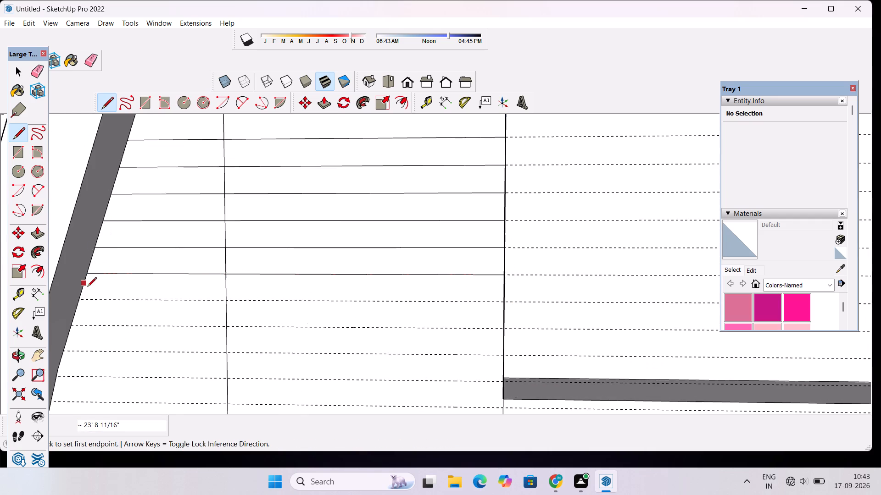
Draw horizontal lines along the following three guides, ending with the guide just above the adjoining grey ledge.
left_click(79, 300)
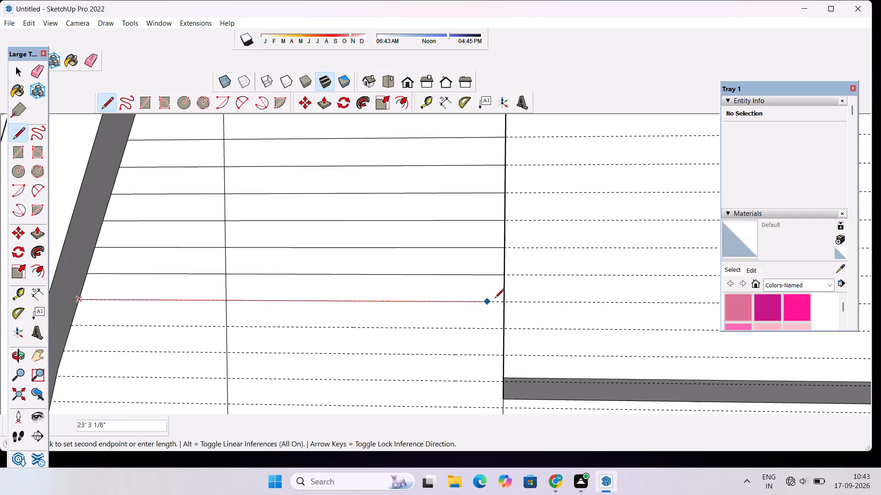
left_click(503, 302)
left_click(502, 329)
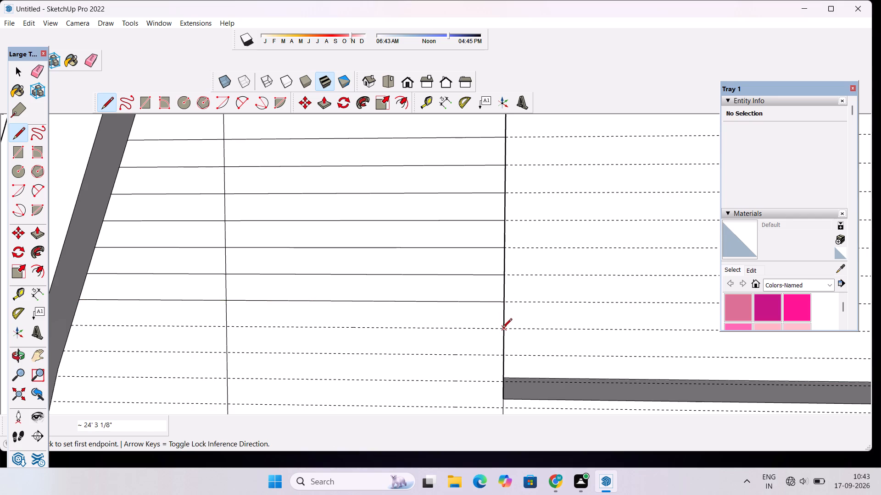
left_click(70, 324)
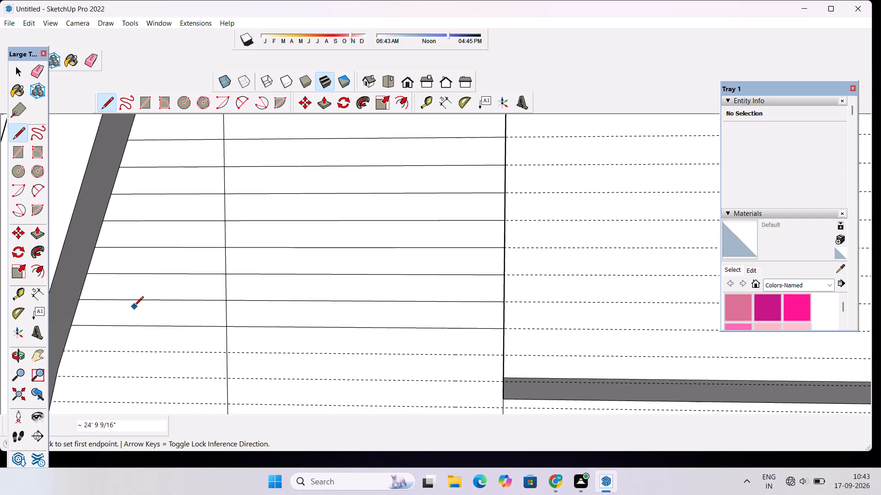
scroll(134, 307, "down", 5)
scroll(106, 346, "up", 5)
left_click(78, 329)
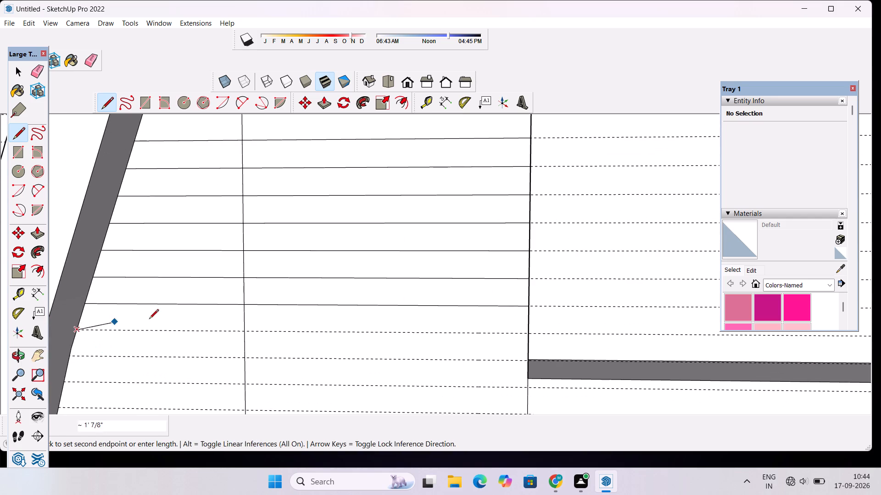
scroll(226, 323, "down", 5)
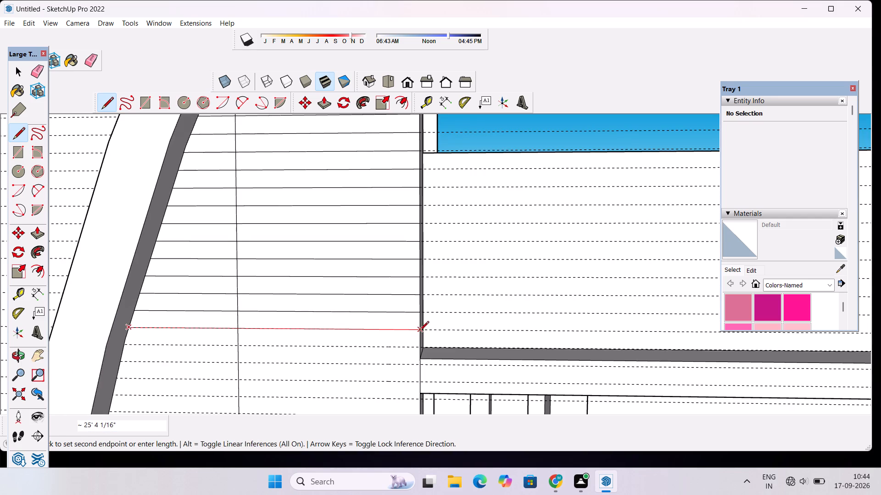
left_click(420, 331)
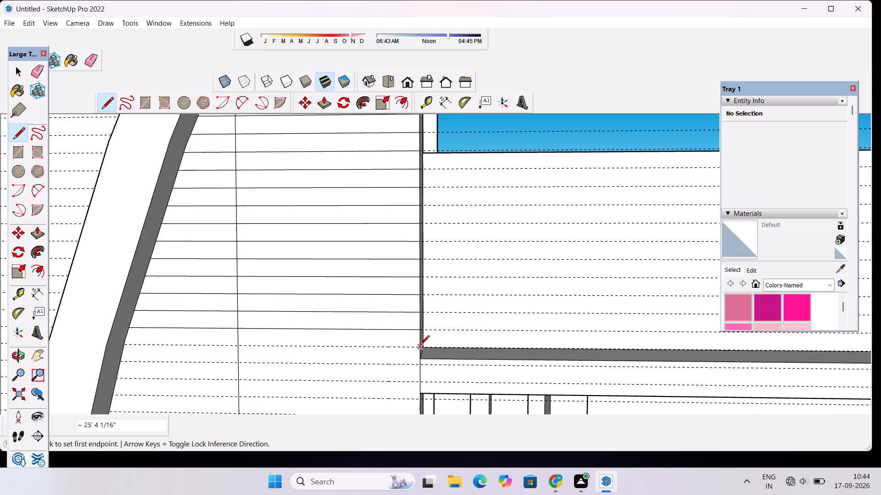
Trace four guides with horizontal lines from the grey ledge's top edge down to just below the slatted opening's top, between corner edge and curved band.
left_click(420, 346)
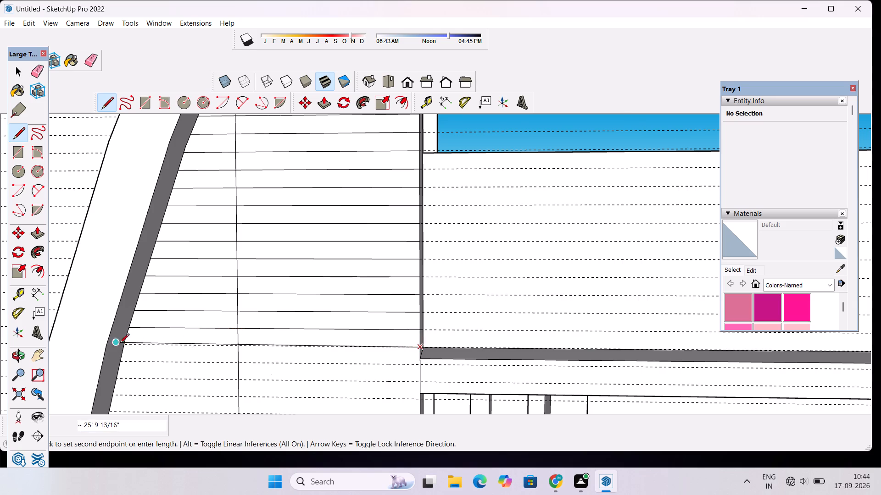
scroll(125, 348, "up", 4)
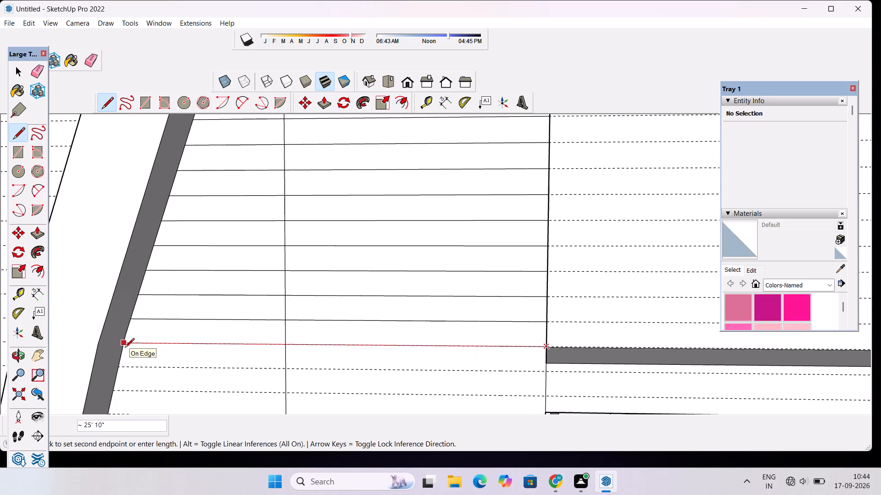
left_click(124, 344)
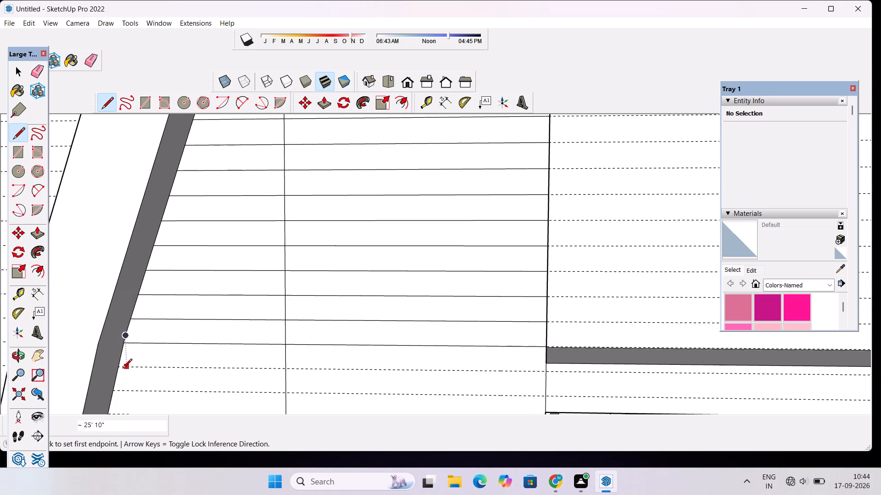
left_click(119, 369)
scroll(149, 349, "down", 4)
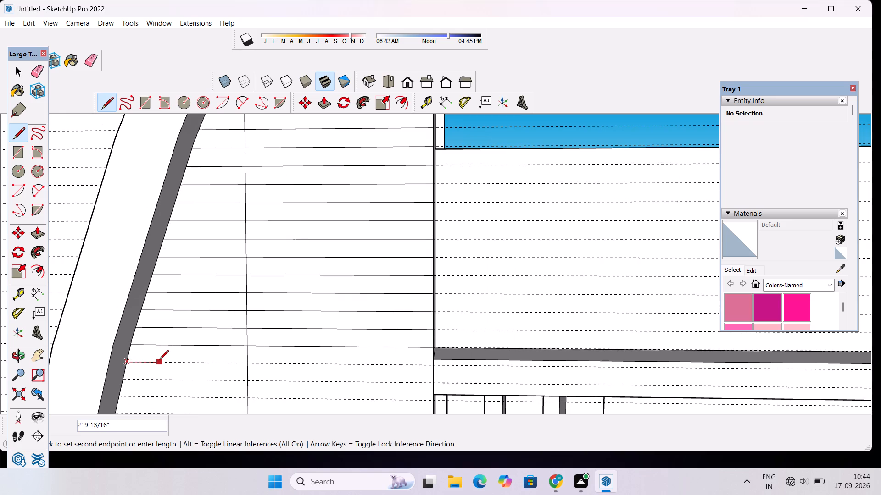
scroll(177, 382, "up", 5)
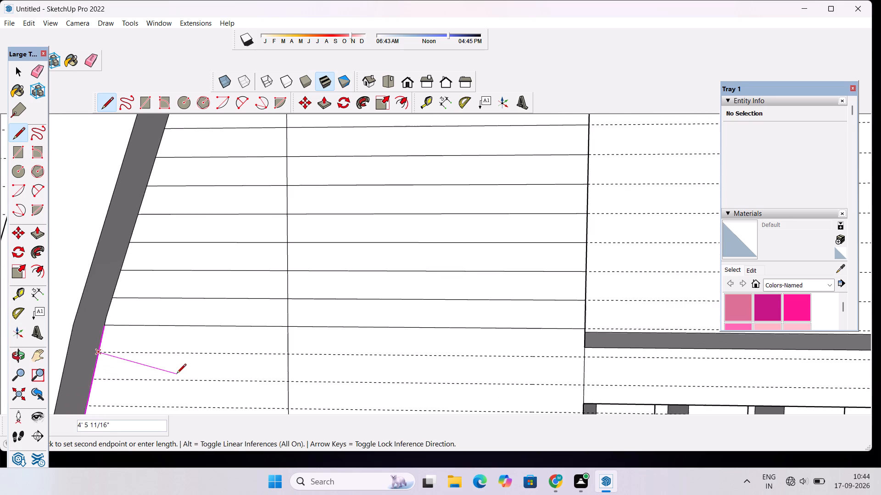
scroll(171, 363, "down", 5)
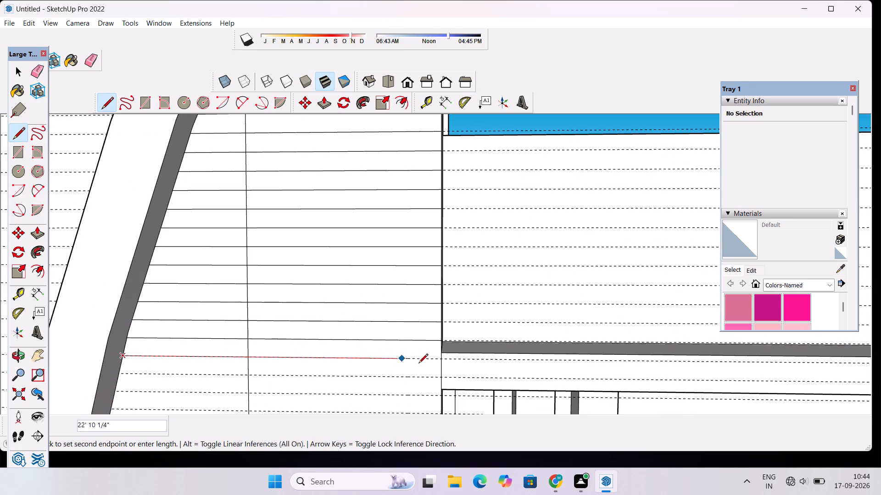
left_click(443, 359)
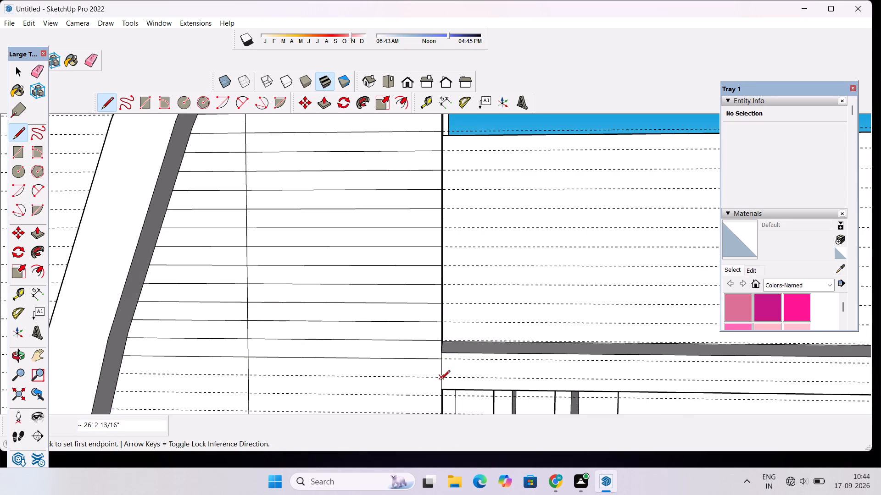
left_click(440, 377)
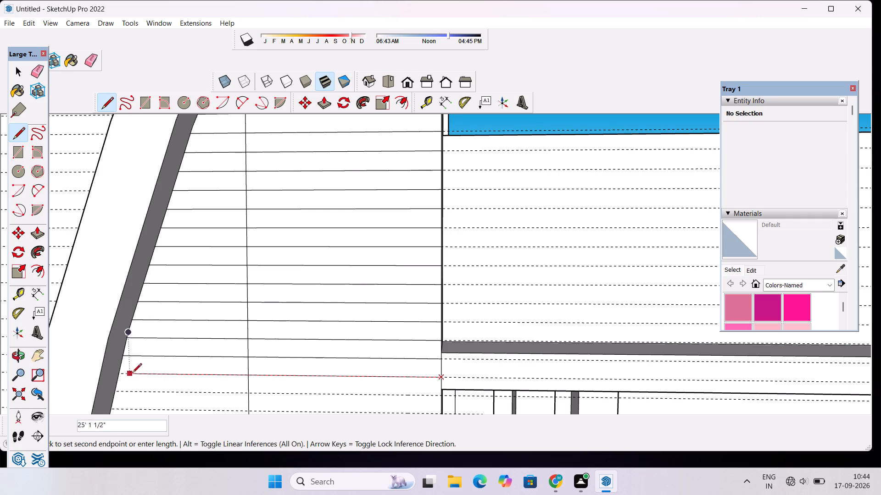
left_click(121, 373)
left_click(117, 391)
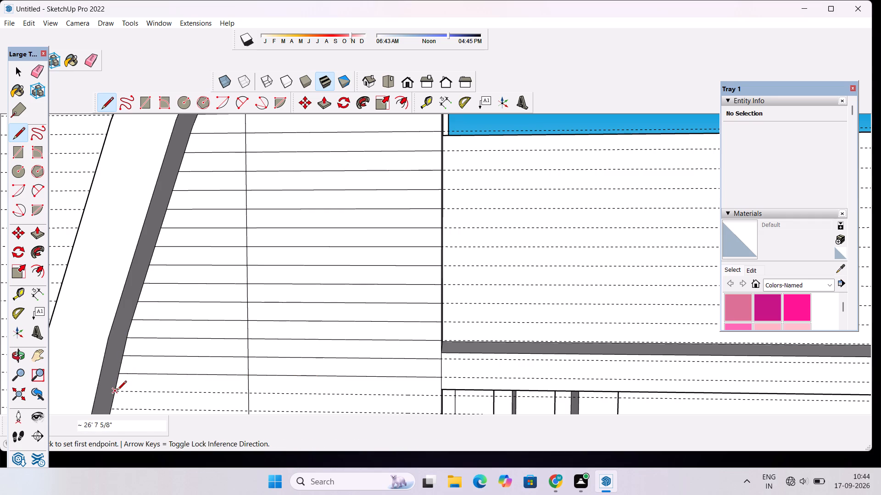
left_click(437, 396)
Draw horizontal lines along the next two guides beside the upper part of the slatted opening, between the tower's corner edge and the curved band.
scroll(410, 326, "down", 8)
scroll(413, 391, "up", 6)
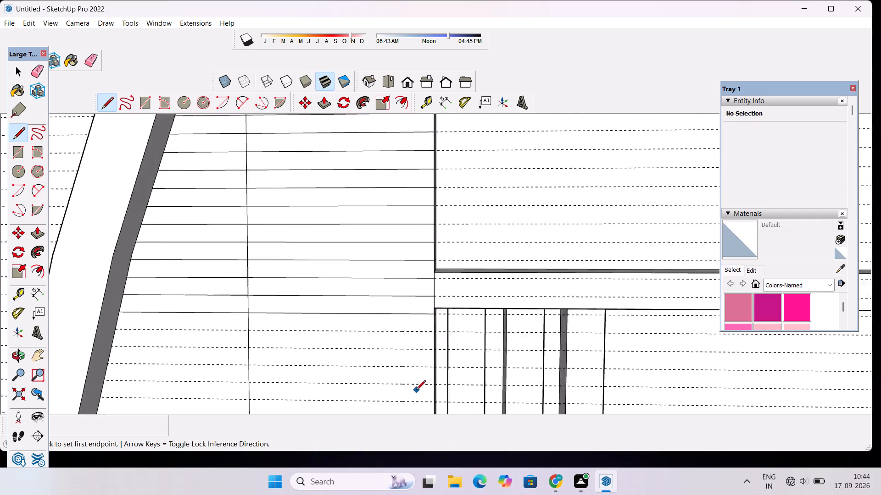
scroll(416, 390, "up", 6)
scroll(423, 307, "up", 4)
scroll(462, 297, "up", 3)
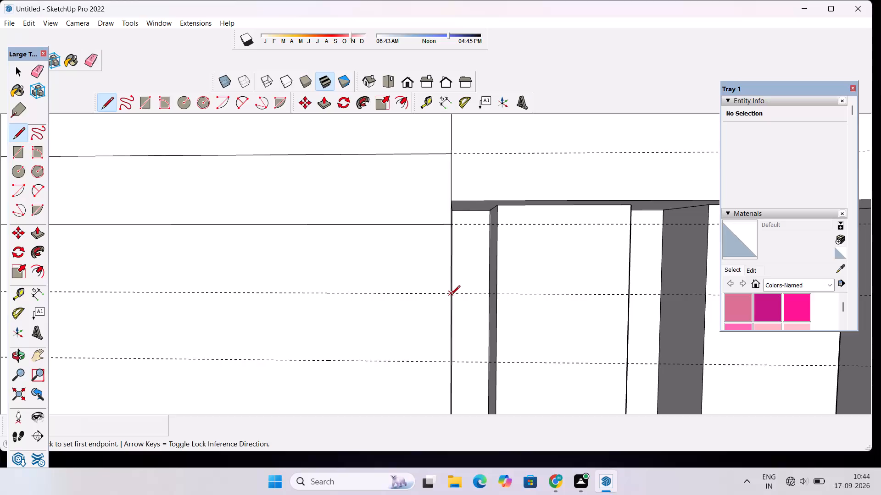
left_click(451, 296)
scroll(380, 296, "down", 16)
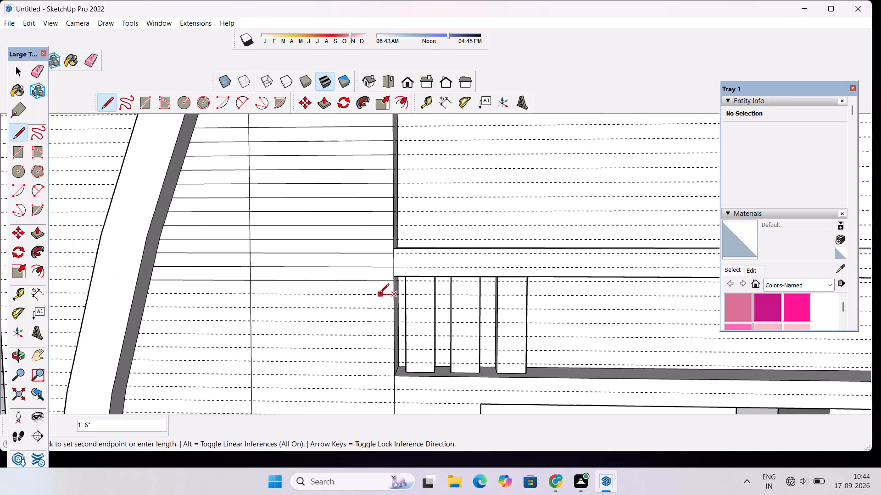
scroll(379, 294, "down", 1)
scroll(154, 296, "up", 6)
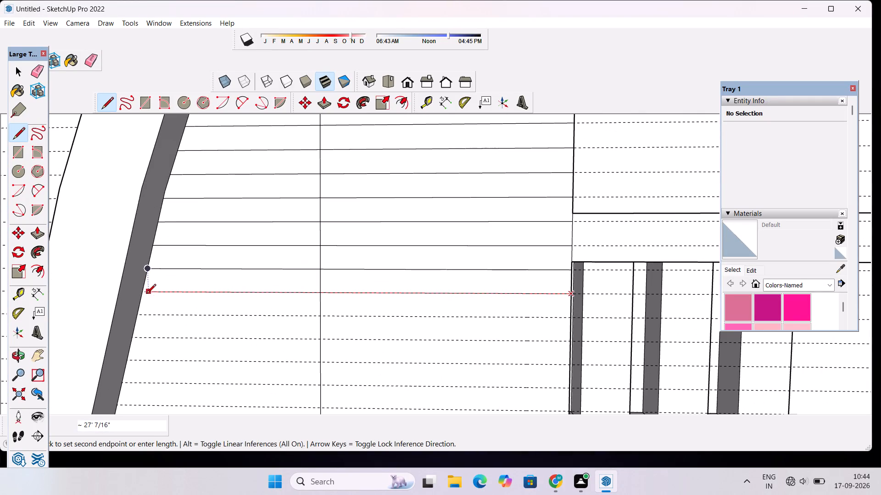
left_click(142, 293)
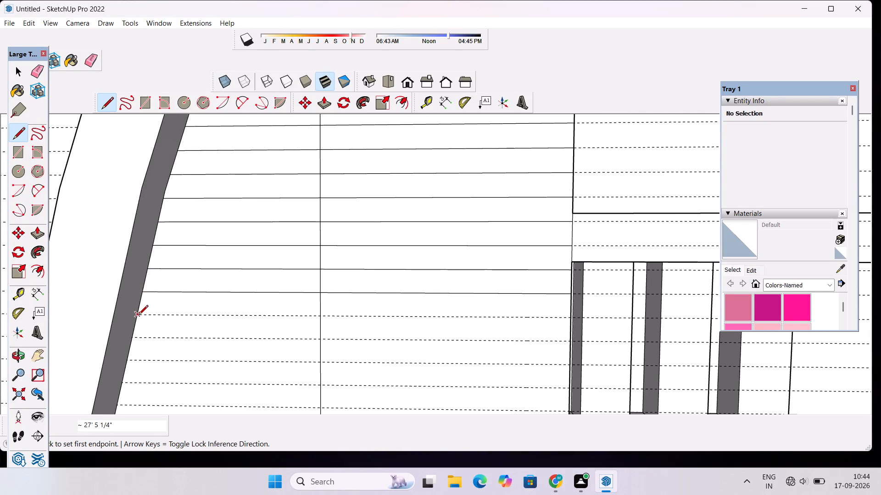
left_click(139, 315)
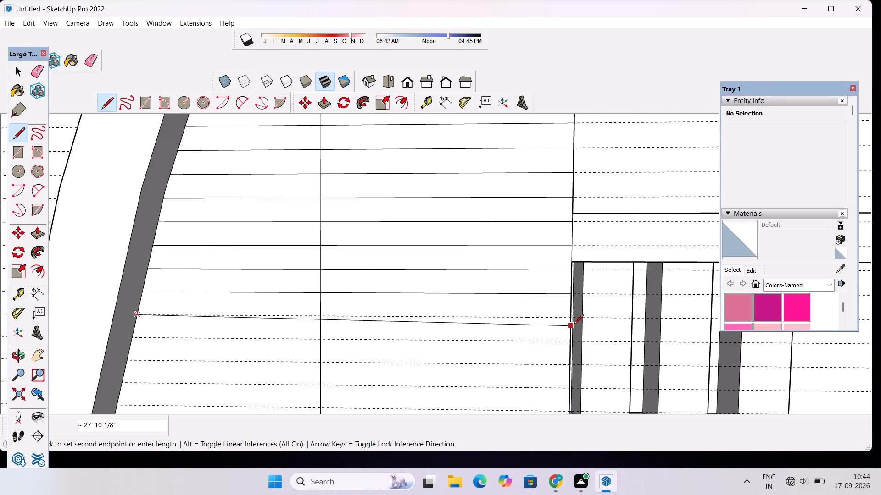
left_click(569, 319)
Trace the following two guides downward beside the slatted opening with horizontal lines between the corner edge and the curved band.
scroll(504, 315, "down", 5)
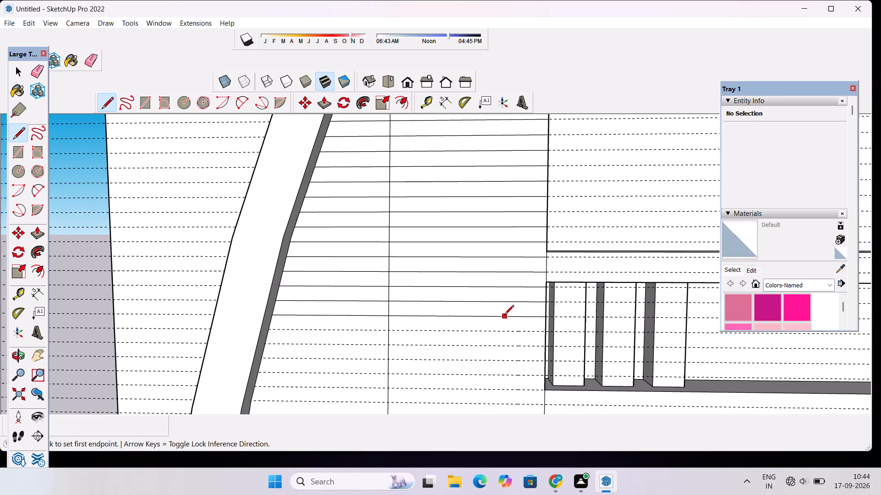
scroll(504, 315, "down", 7)
scroll(519, 400, "up", 7)
scroll(521, 245, "up", 6)
left_click(536, 284)
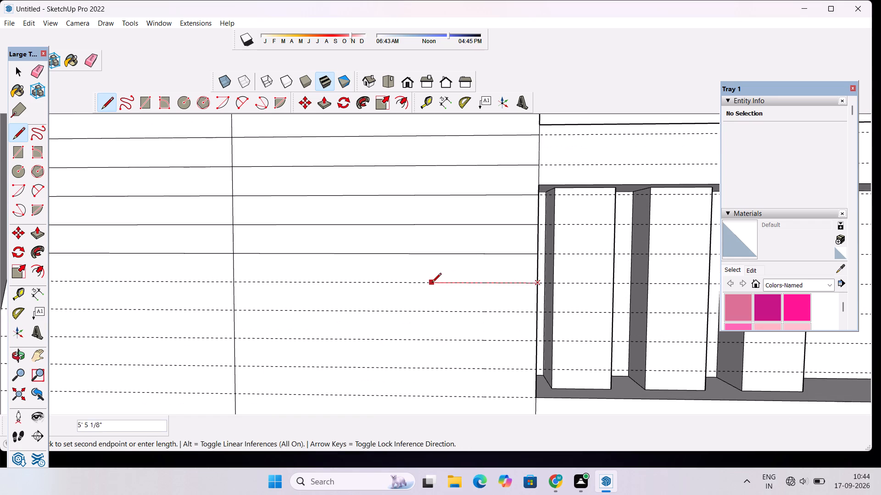
scroll(432, 283, "down", 6)
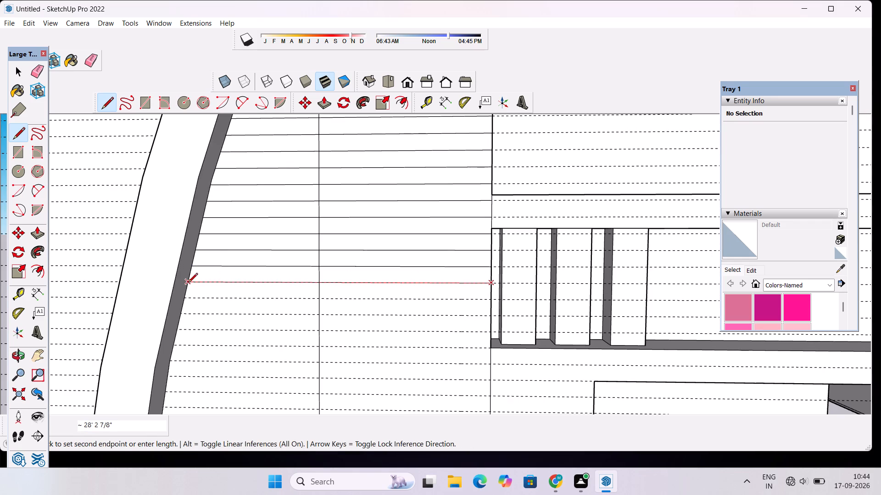
left_click(188, 283)
left_click(183, 300)
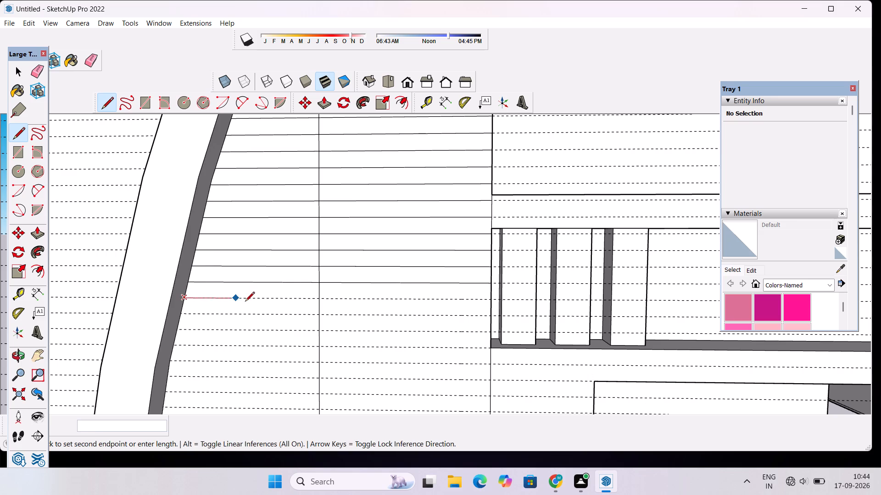
left_click(490, 302)
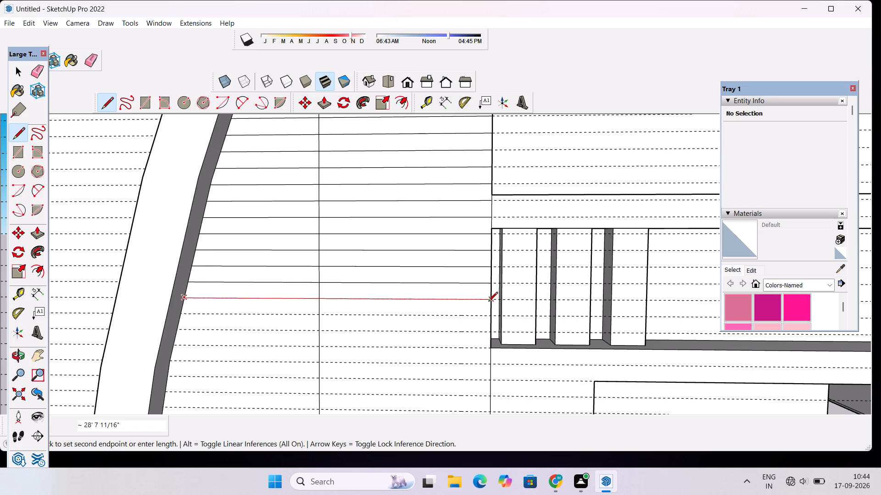
Draw horizontal lines along three more guides between corner edge and curved band, ending at the slatted opening's bottom corner.
scroll(434, 258, "down", 5)
scroll(469, 325, "up", 7)
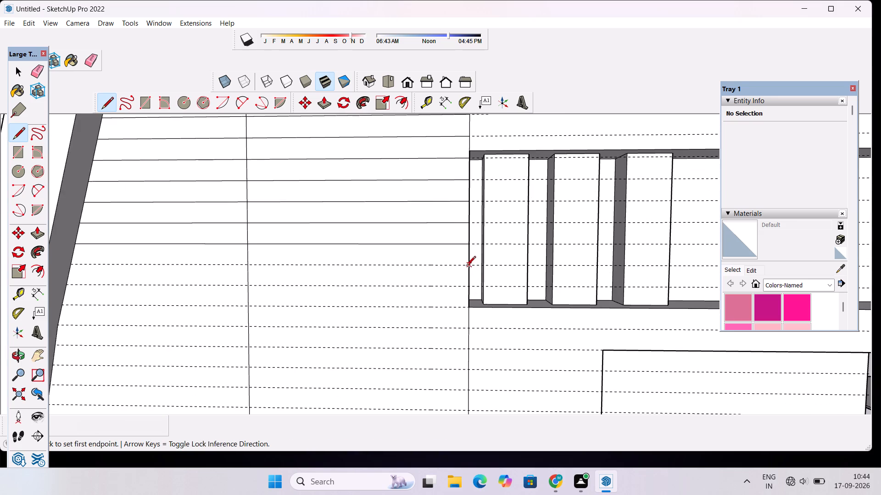
left_click(466, 266)
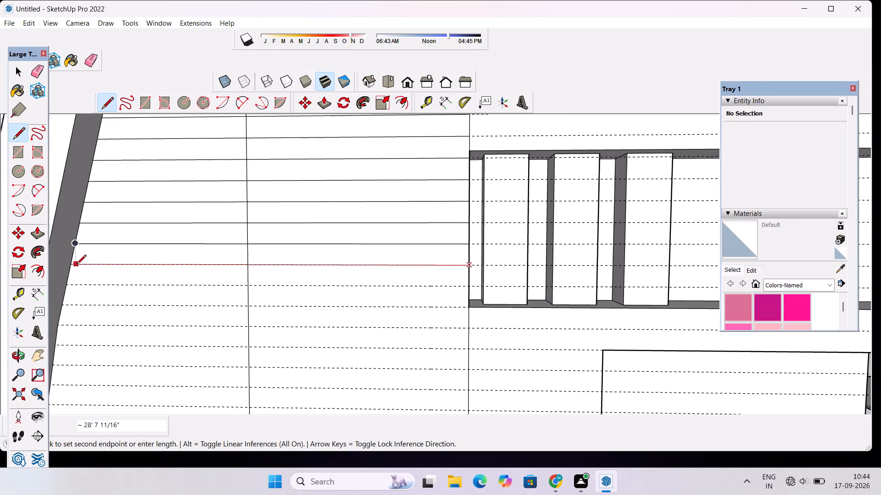
left_click(71, 266)
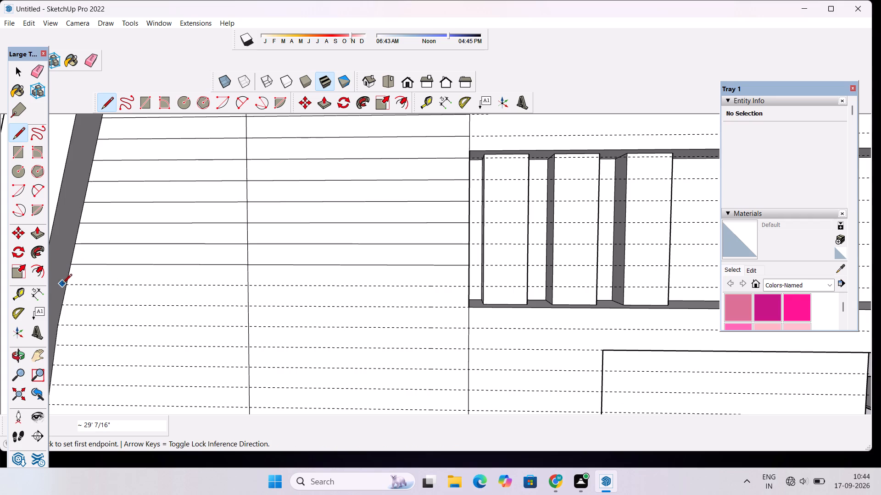
left_click(67, 284)
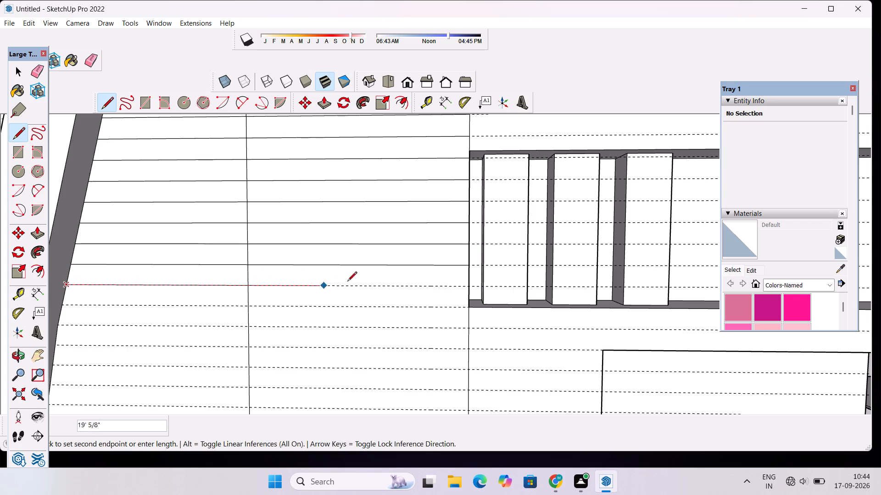
left_click(471, 288)
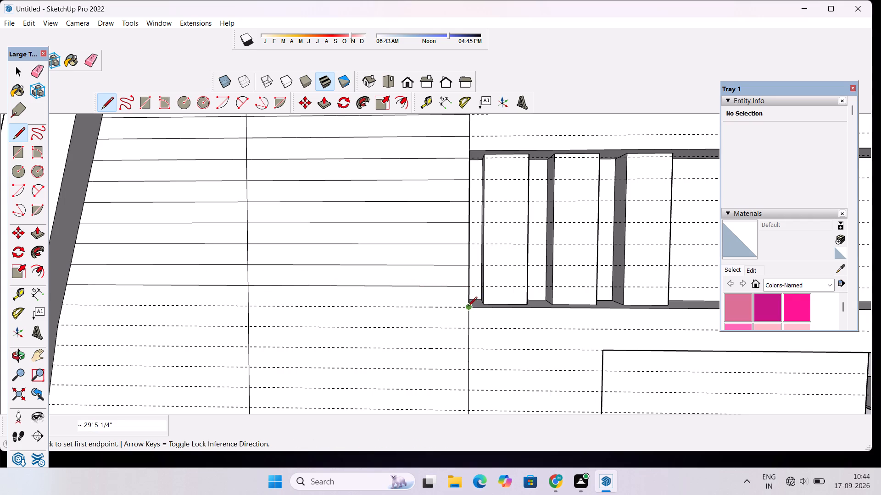
left_click(467, 308)
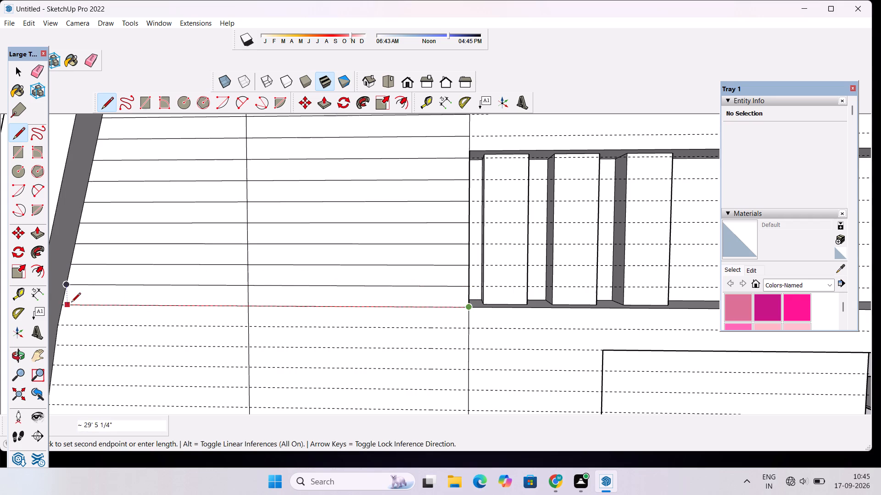
left_click(64, 306)
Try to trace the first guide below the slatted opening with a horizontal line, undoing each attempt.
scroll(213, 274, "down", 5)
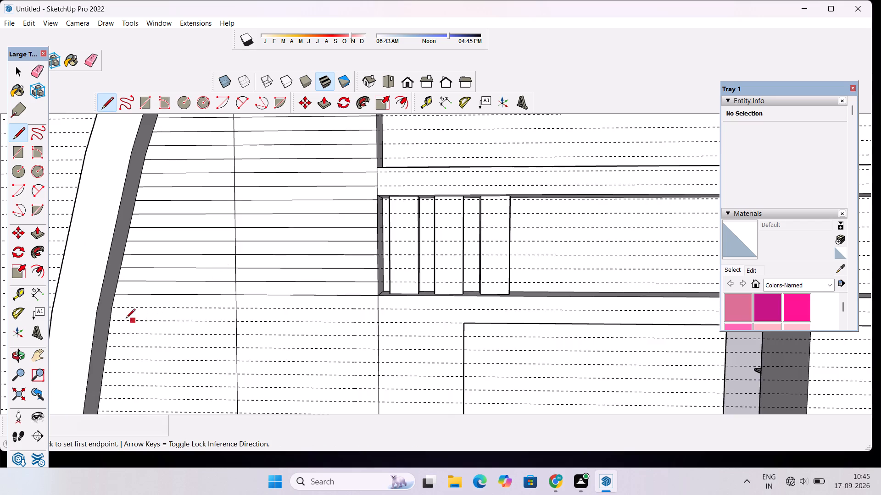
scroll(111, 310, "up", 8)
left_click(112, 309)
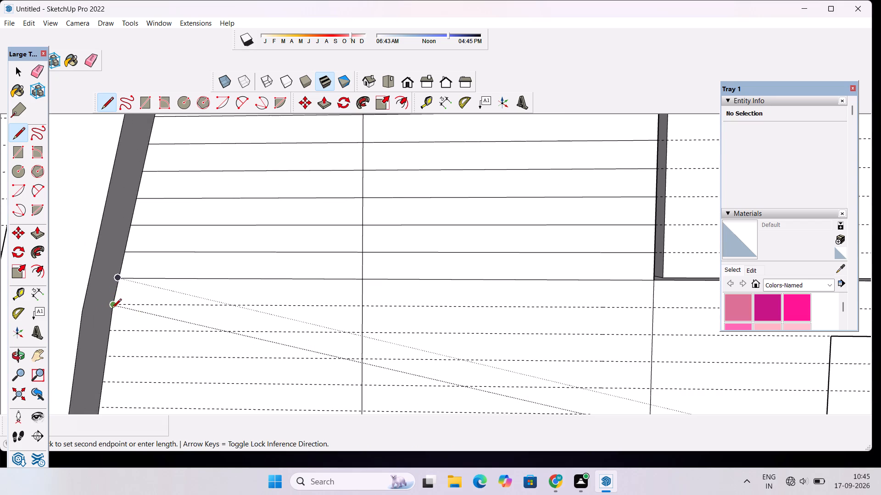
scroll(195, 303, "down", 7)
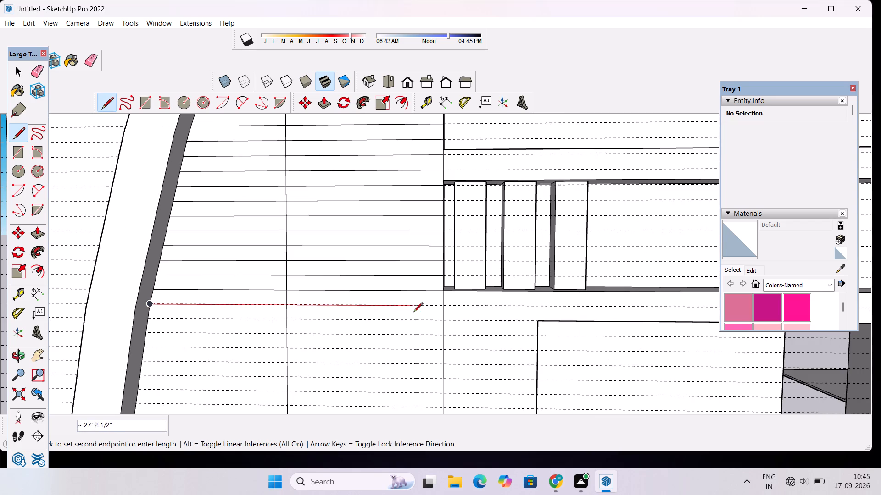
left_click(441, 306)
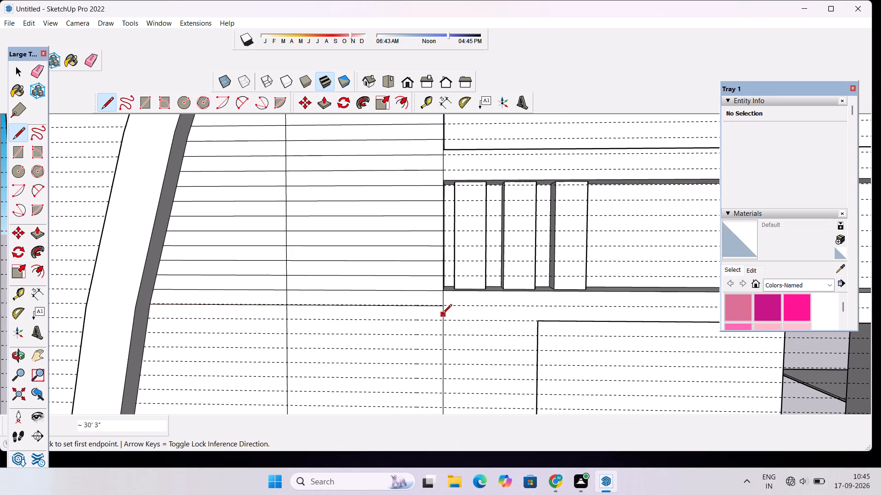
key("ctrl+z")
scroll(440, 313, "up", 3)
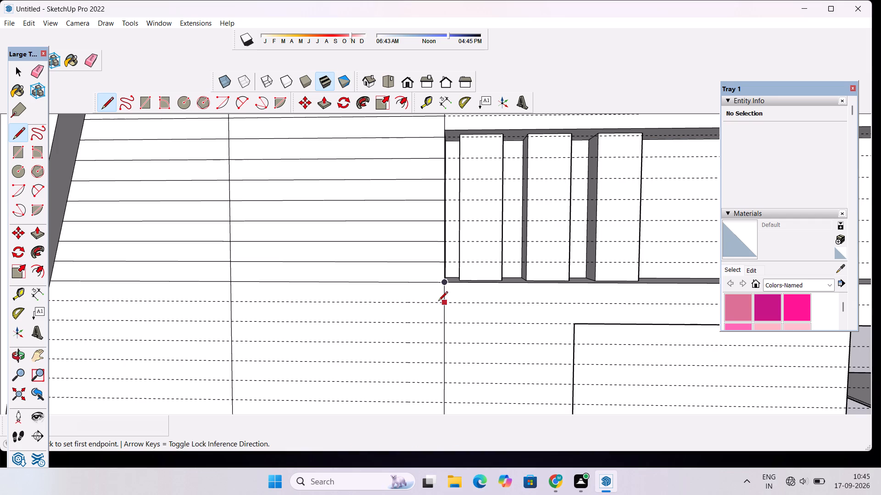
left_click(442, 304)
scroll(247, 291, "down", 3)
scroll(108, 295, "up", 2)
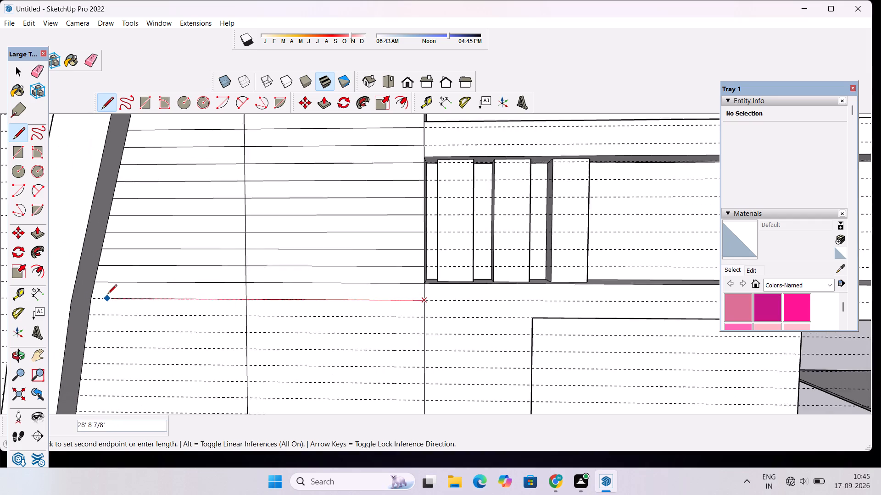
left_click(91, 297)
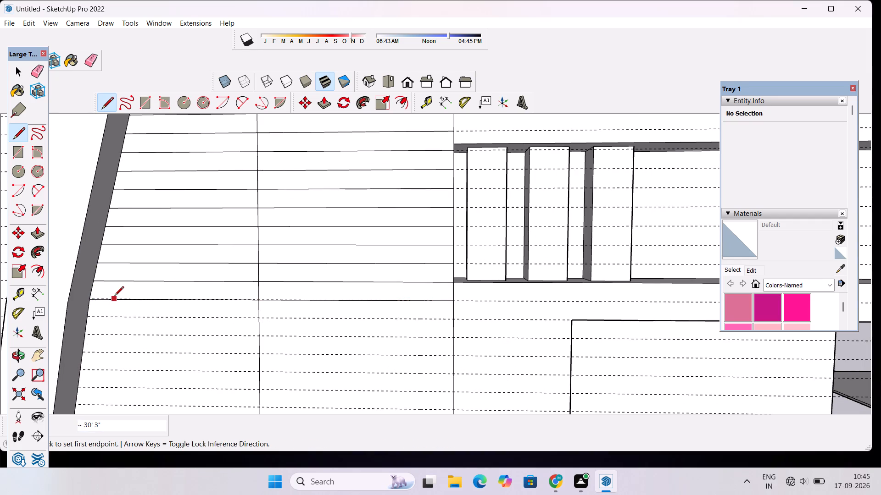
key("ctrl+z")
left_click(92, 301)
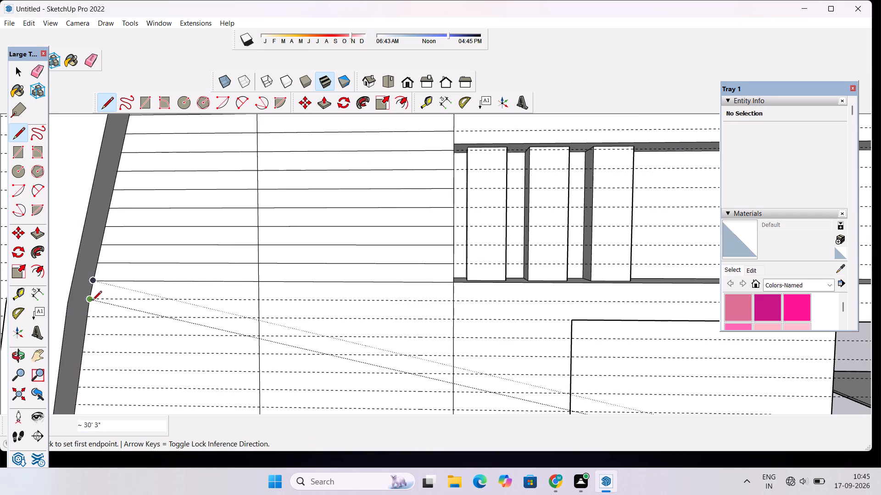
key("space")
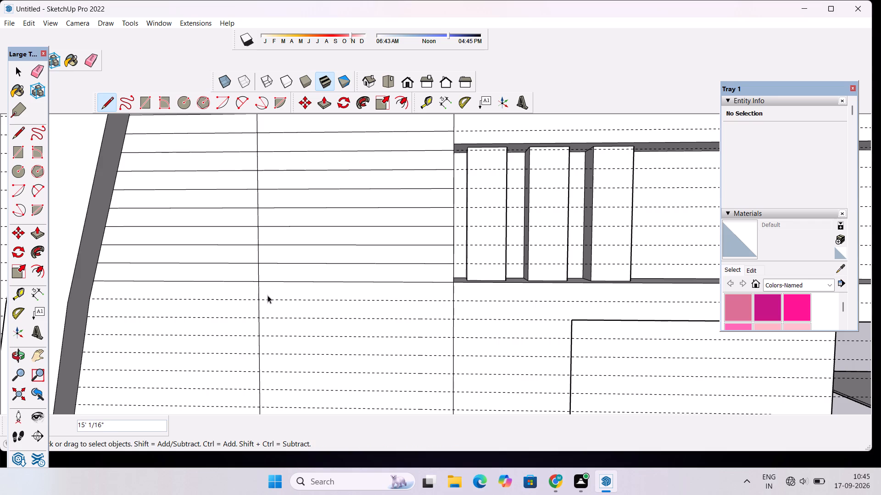
Place a Tape Measure guide along the first guide below the slatted opening, from the tower's corner edge to the curved band.
key("t")
left_click(453, 301)
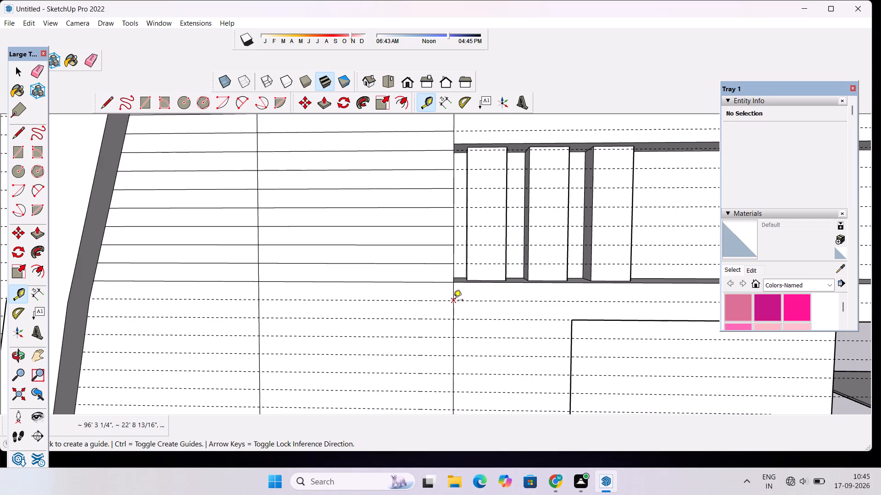
scroll(181, 307, "up", 10)
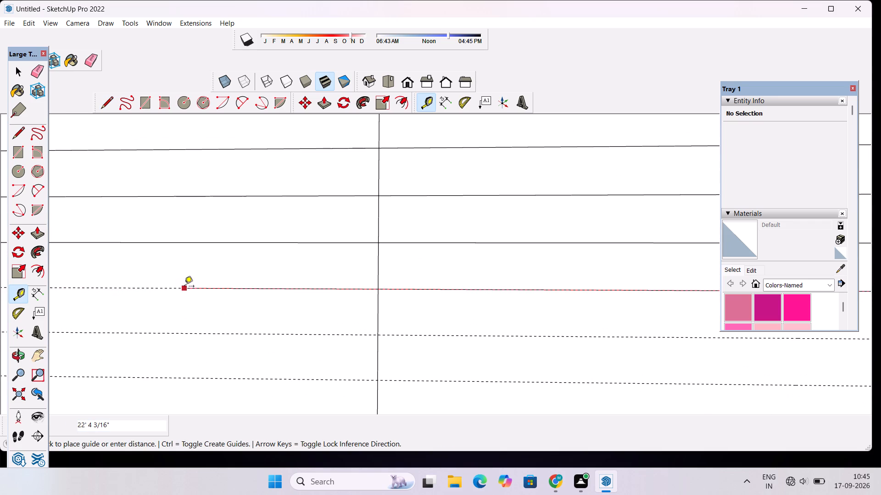
scroll(184, 285, "down", 11)
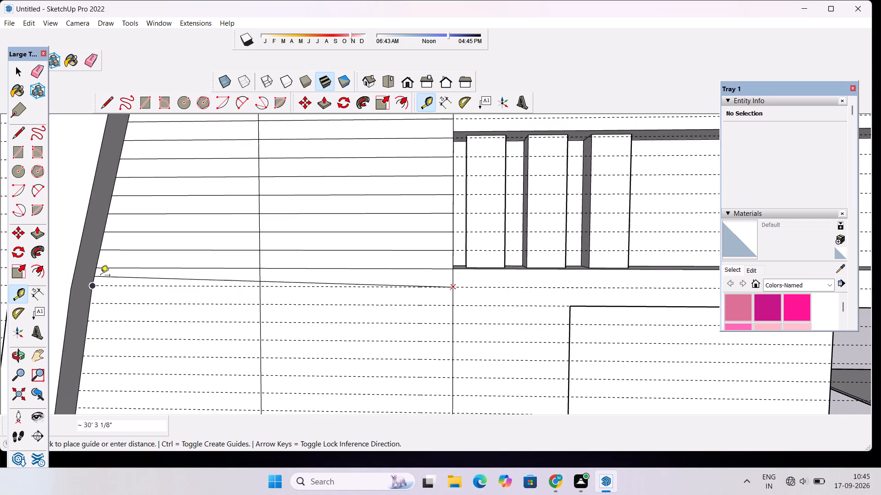
scroll(99, 282, "up", 20)
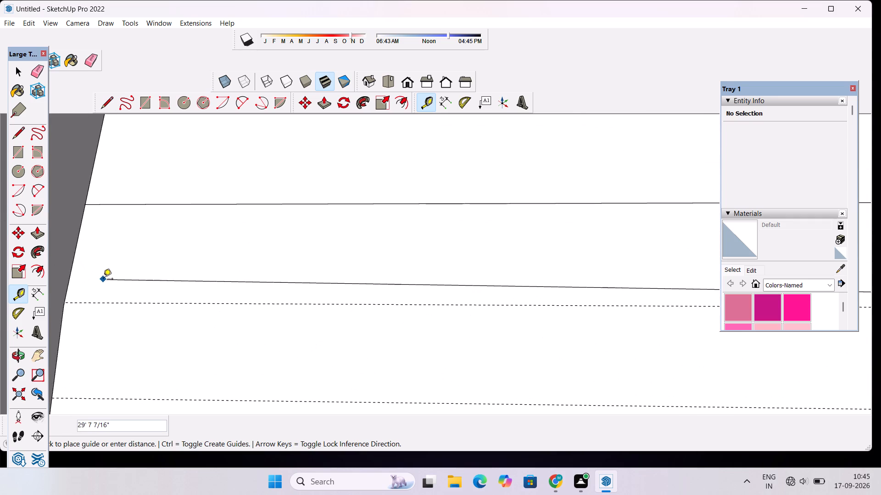
scroll(73, 300, "up", 9)
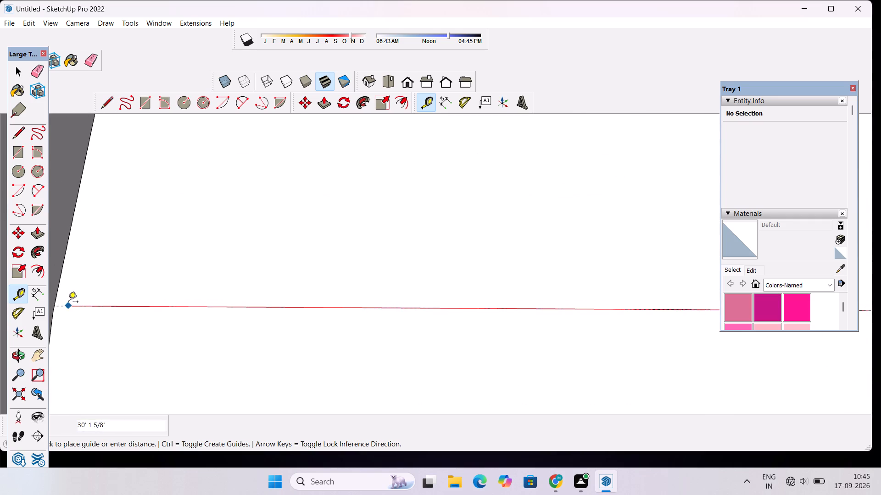
scroll(55, 306, "up", 4)
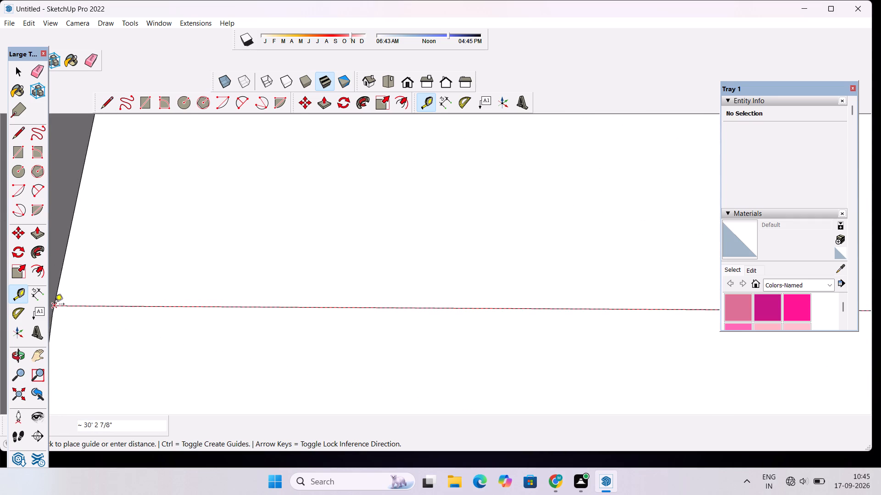
left_click(55, 305)
scroll(94, 271, "down", 20)
scroll(92, 264, "up", 1)
scroll(92, 264, "down", 5)
scroll(92, 264, "up", 1)
scroll(92, 264, "down", 5)
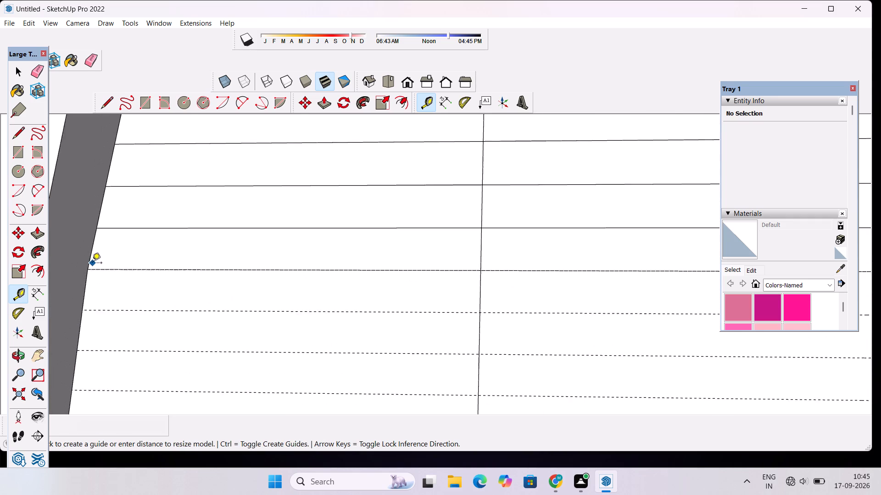
scroll(92, 264, "down", 12)
Draw a line about 30' 3" long over the first guide below the slatted opening, from the corner edge to the curved band.
key("l")
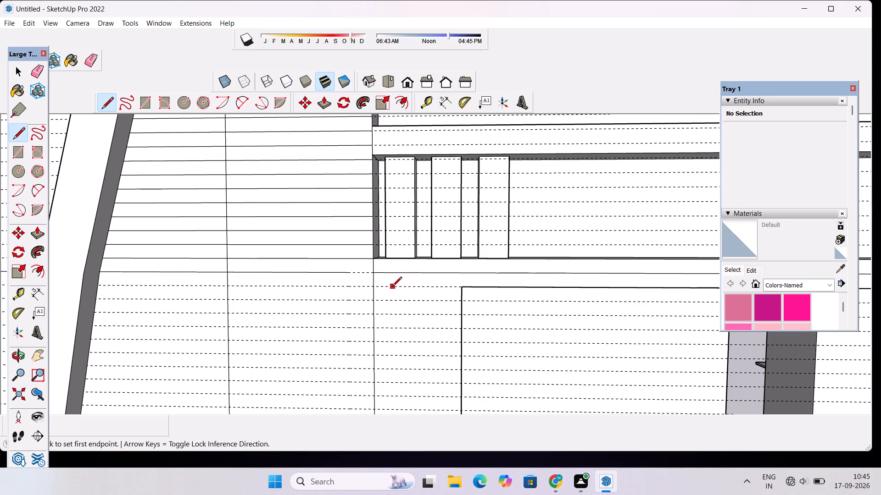
scroll(368, 273, "up", 6)
left_click(377, 273)
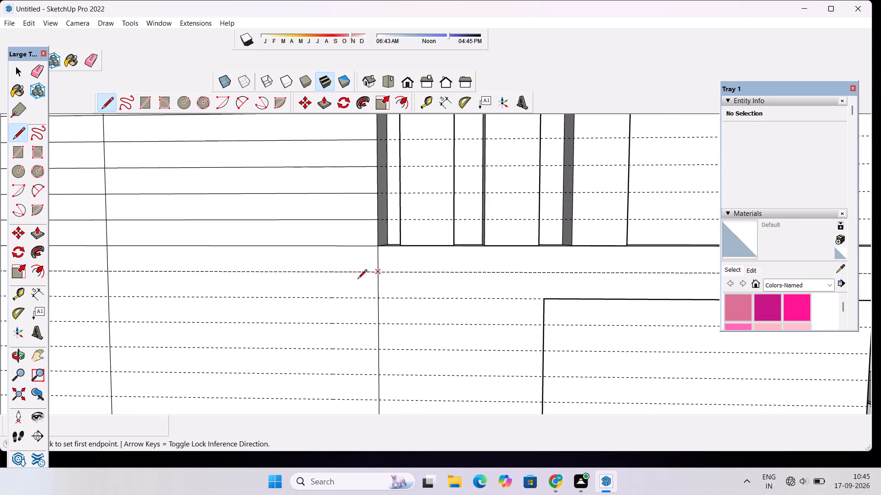
scroll(287, 282, "down", 14)
scroll(217, 273, "up", 4)
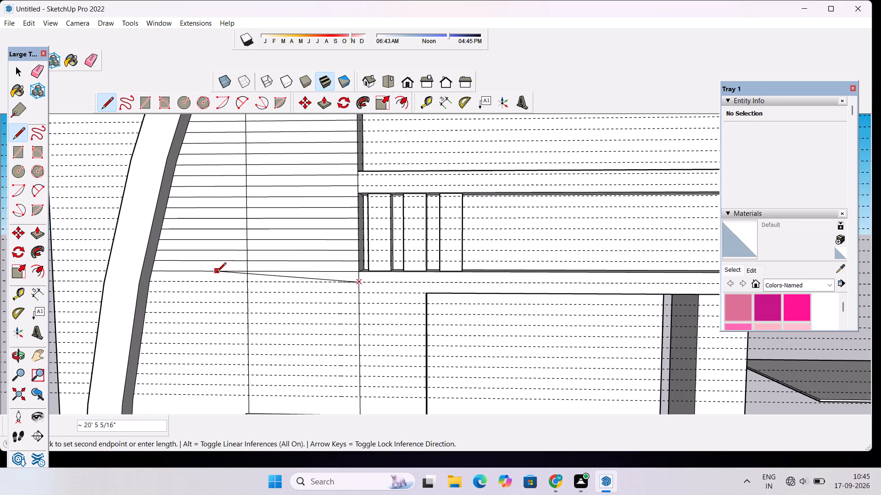
scroll(151, 275, "up", 8)
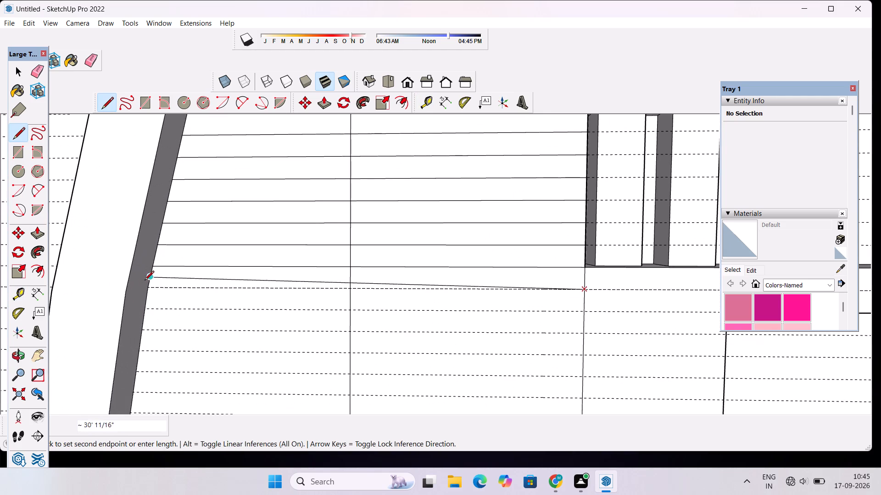
scroll(144, 283, "up", 4)
left_click(146, 284)
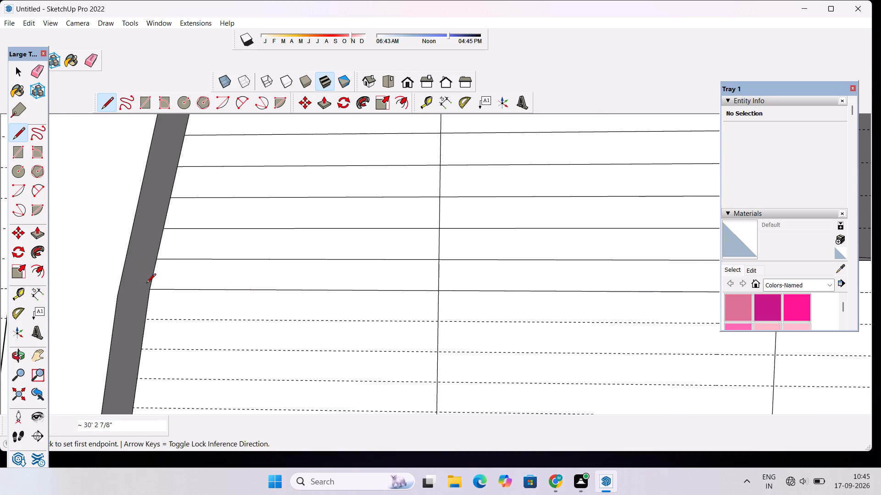
scroll(146, 284, "down", 2)
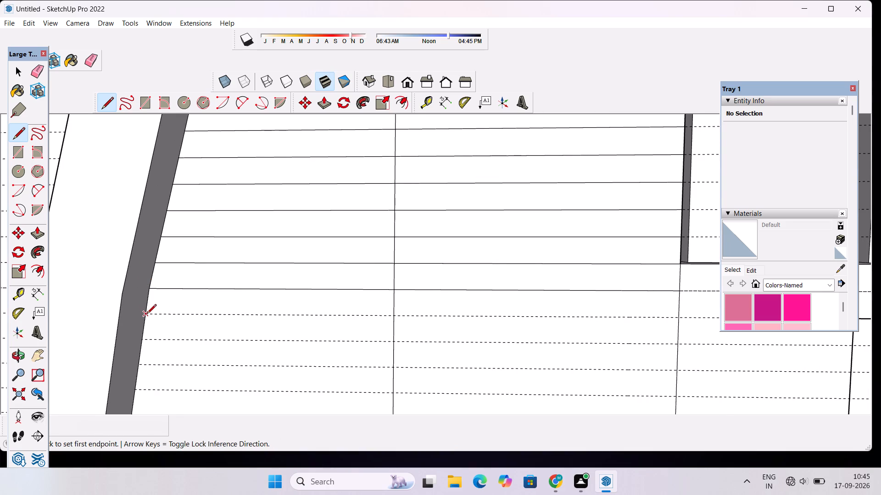
Trace the next five guides downward with horizontal lines between the curved band and the tower's corner edge.
left_click(147, 314)
scroll(140, 310, "down", 11)
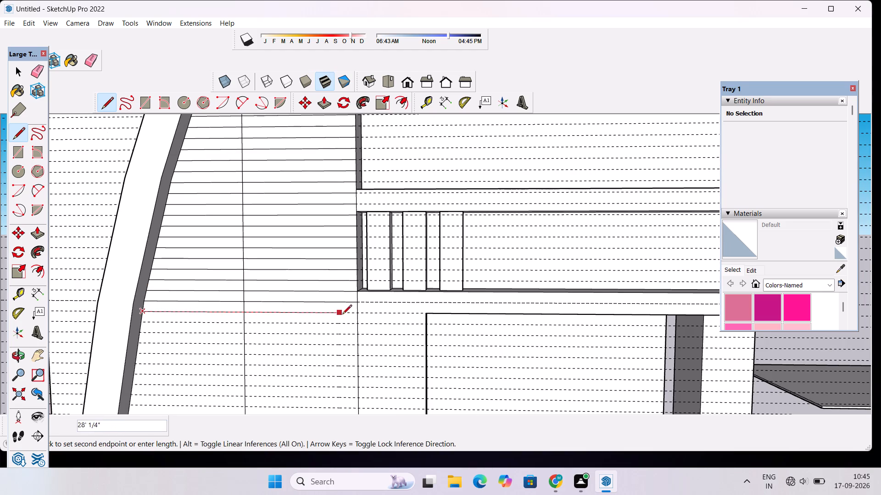
left_click(356, 314)
left_click(355, 324)
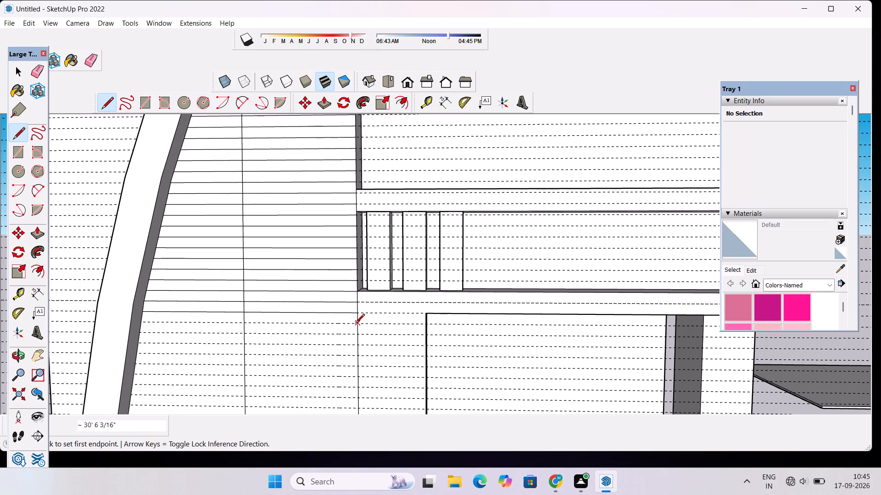
left_click(143, 322)
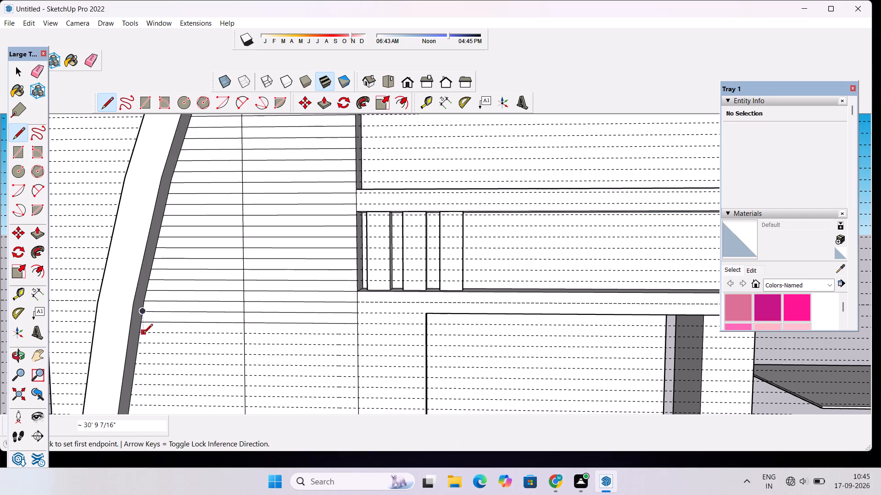
left_click(142, 333)
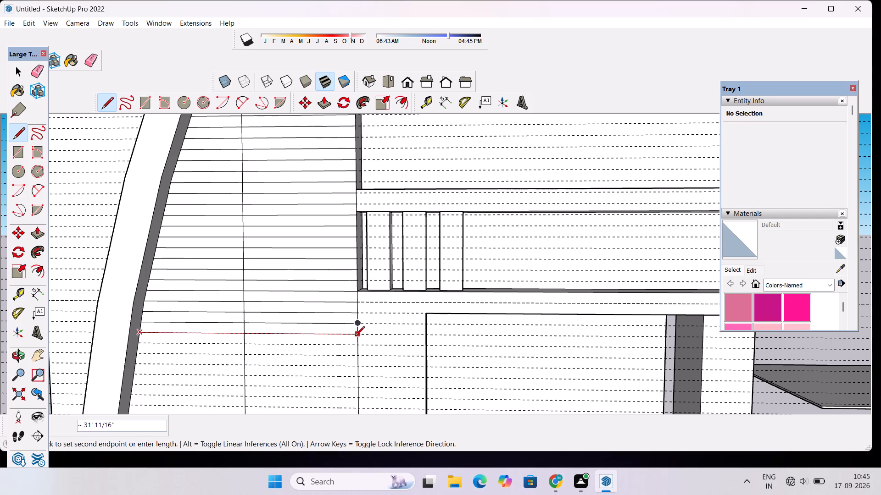
left_click(356, 336)
left_click(357, 345)
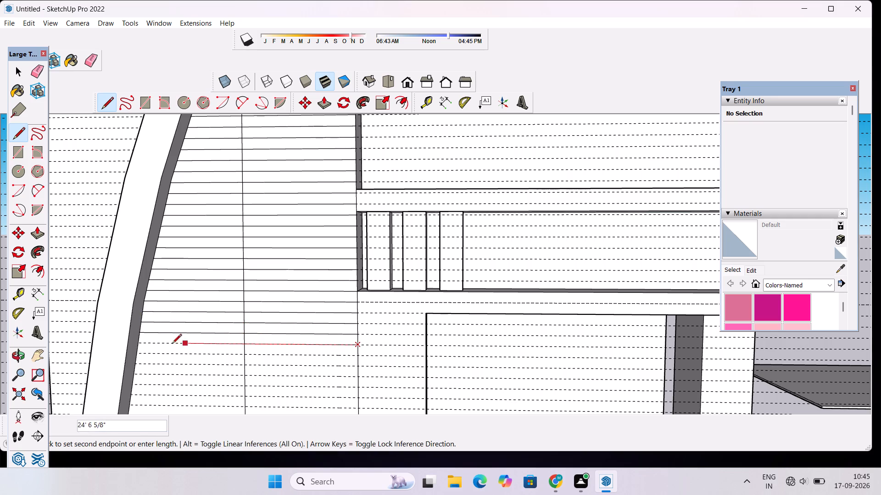
left_click(140, 344)
left_click(139, 355)
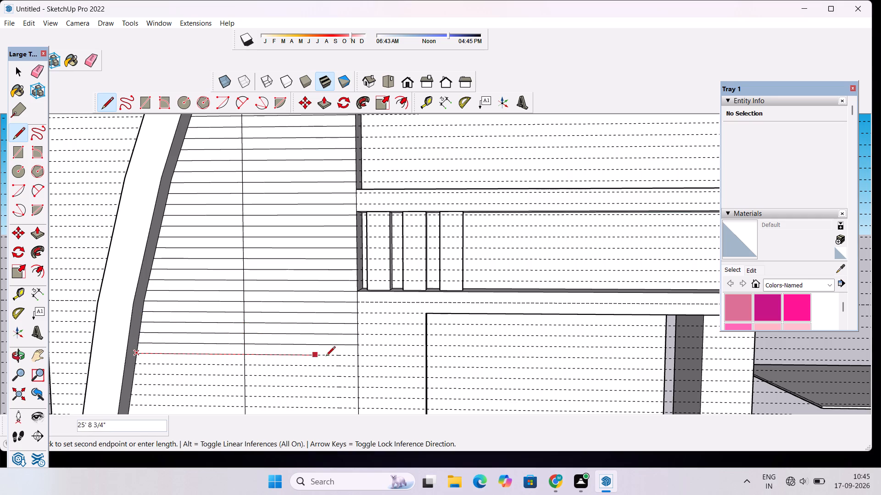
left_click(356, 358)
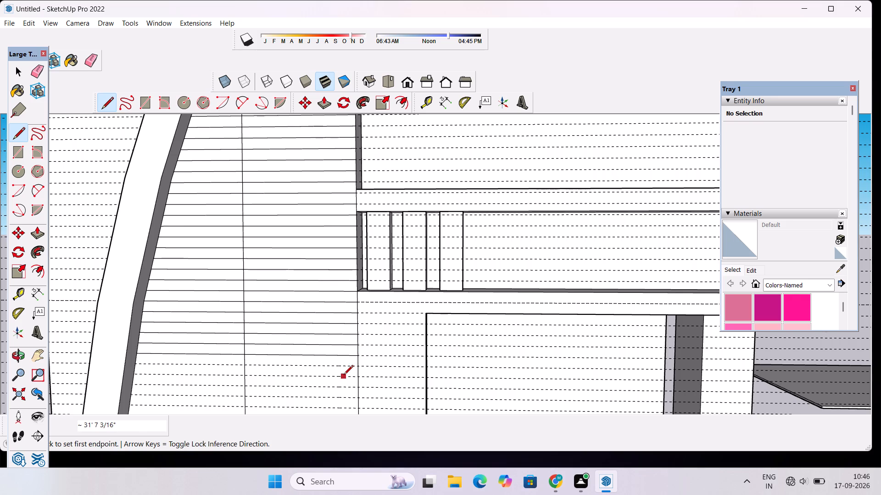
Draw horizontal lines about 31' 10" and 32' 2" long along the following two guides between corner edge and curved band.
scroll(344, 375, "down", 2)
scroll(344, 392, "up", 5)
left_click(362, 355)
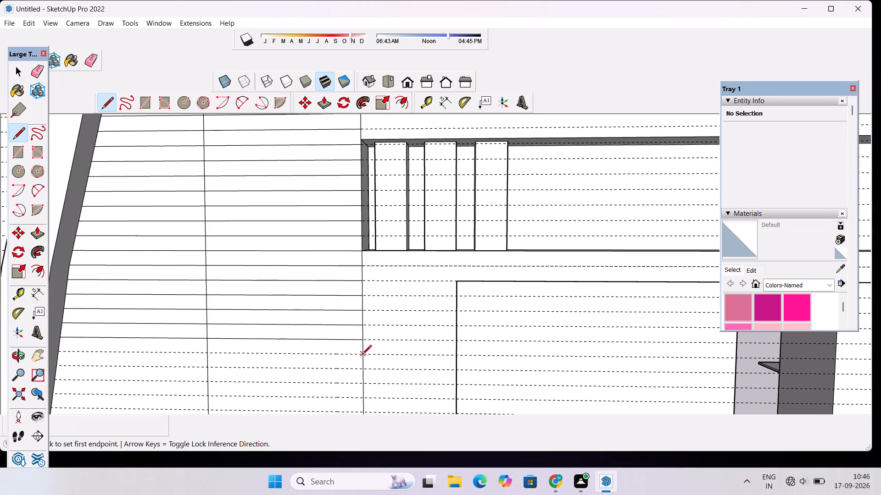
left_click(59, 353)
left_click(56, 367)
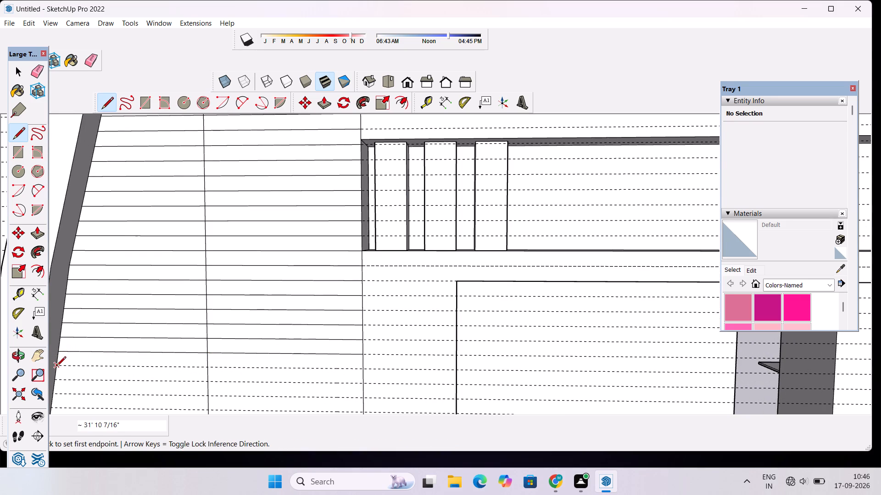
left_click(363, 368)
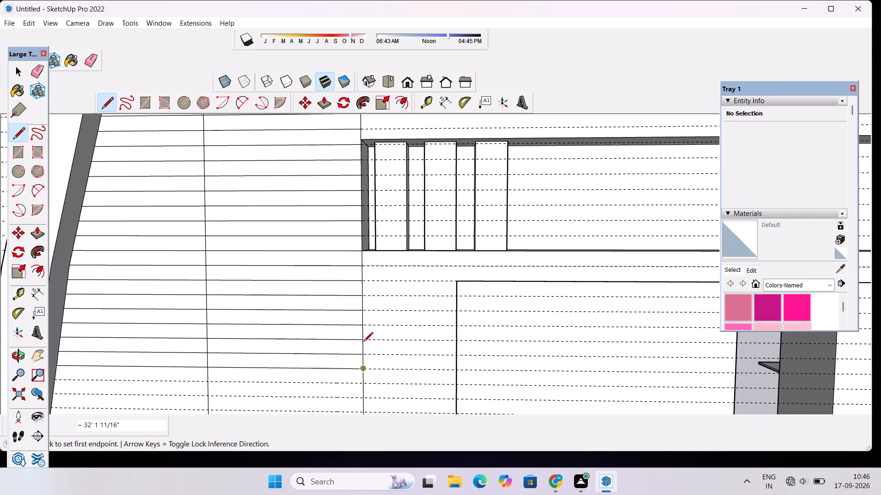
Trace three more guides above the projecting window frame with horizontal lines between the curved band and corner edge.
scroll(366, 311, "down", 9)
scroll(350, 386, "up", 5)
scroll(189, 312, "up", 3)
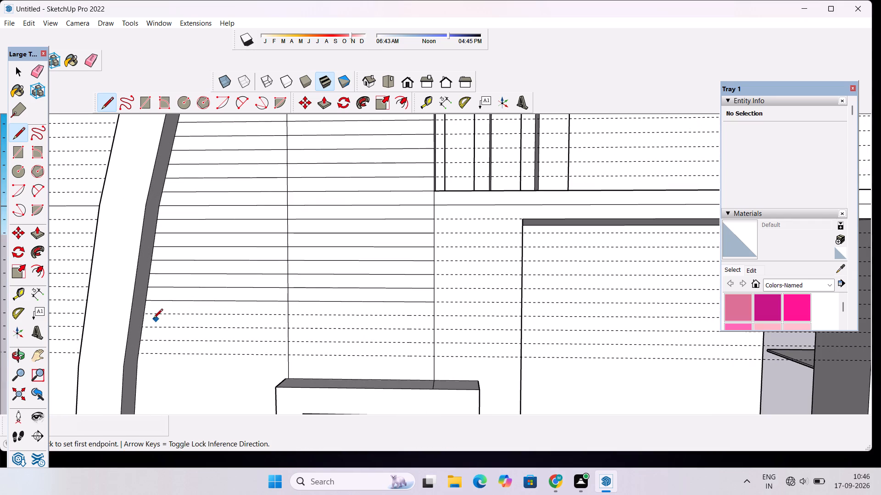
left_click(145, 315)
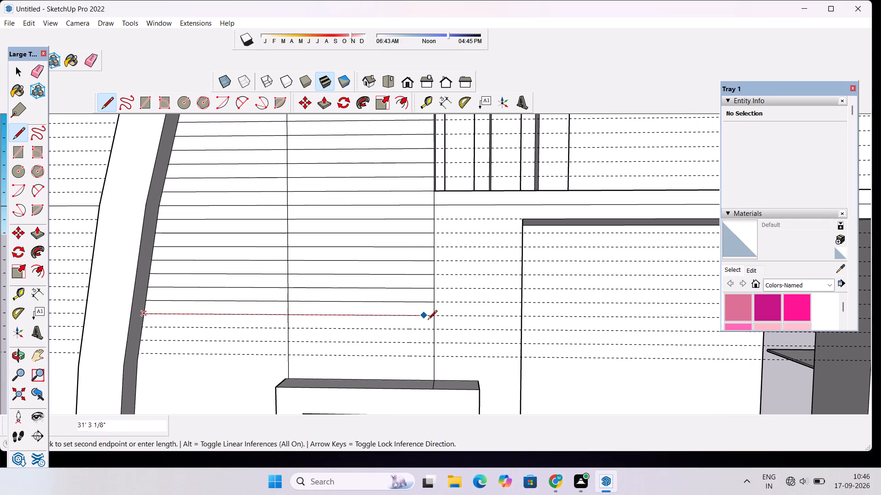
left_click(433, 318)
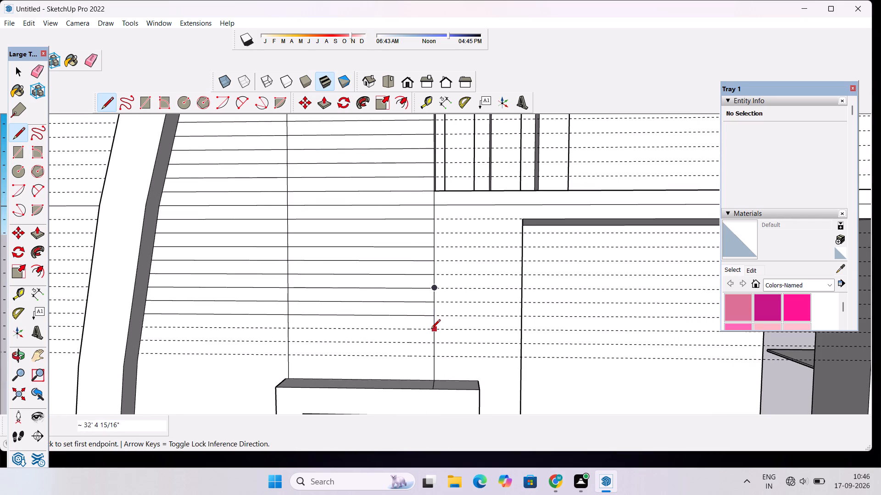
left_click(433, 332)
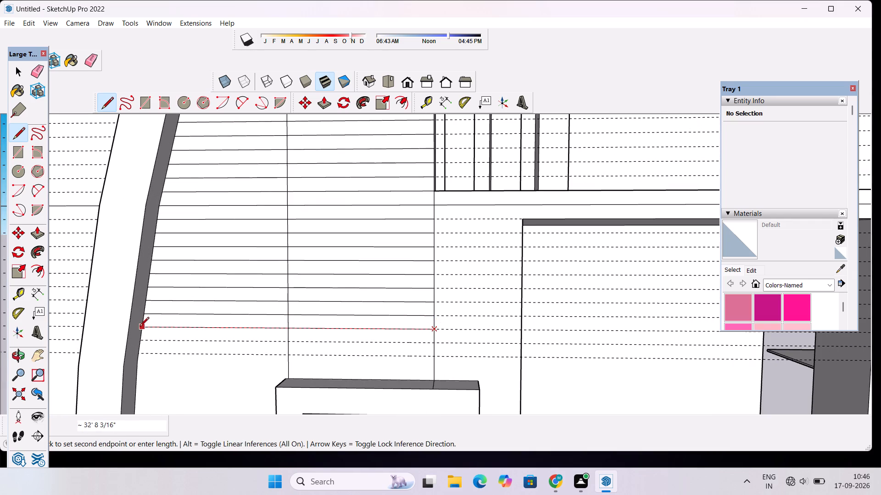
left_click(140, 329)
left_click(141, 339)
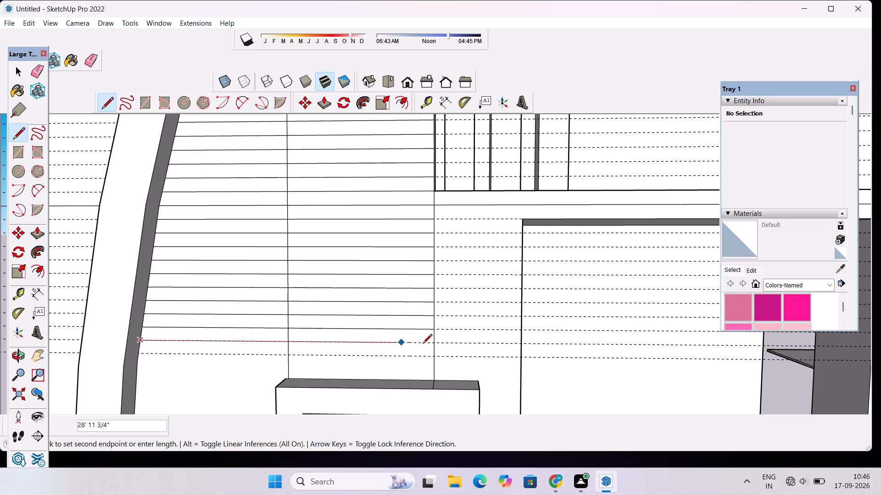
left_click(436, 346)
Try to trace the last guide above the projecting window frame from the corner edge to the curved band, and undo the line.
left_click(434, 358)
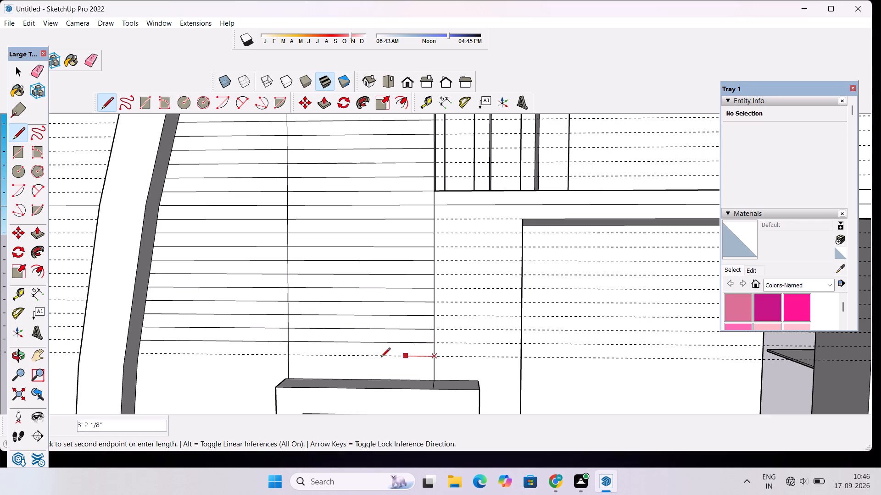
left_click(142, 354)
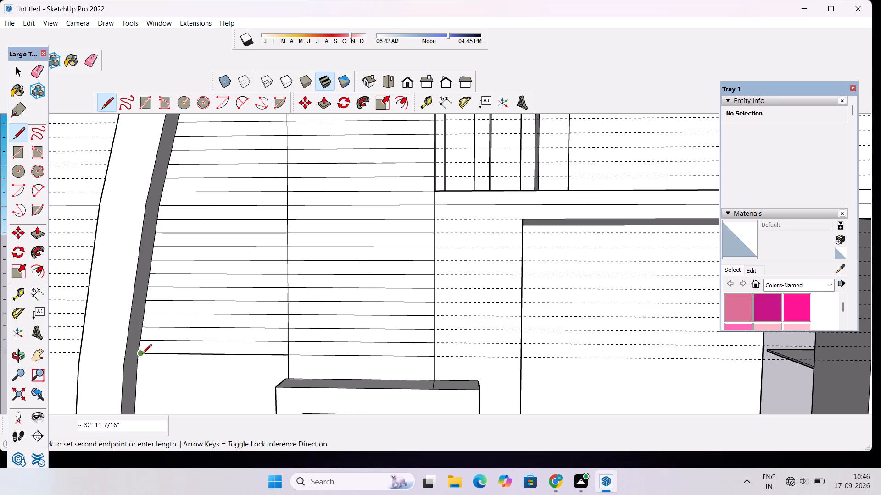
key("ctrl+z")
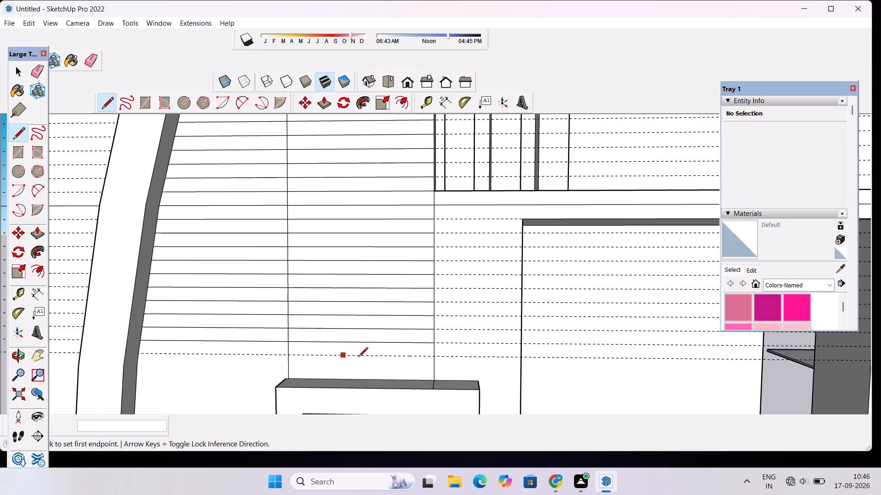
Draw a horizontal line about 33' 3" long along the last guide above the projecting window frame, from curved band to corner edge.
scroll(145, 358, "up", 8)
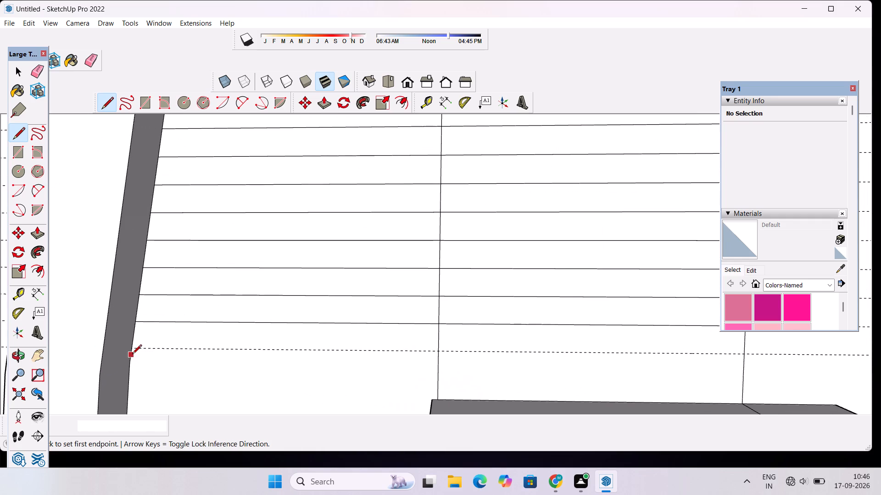
left_click(133, 349)
scroll(163, 347, "down", 8)
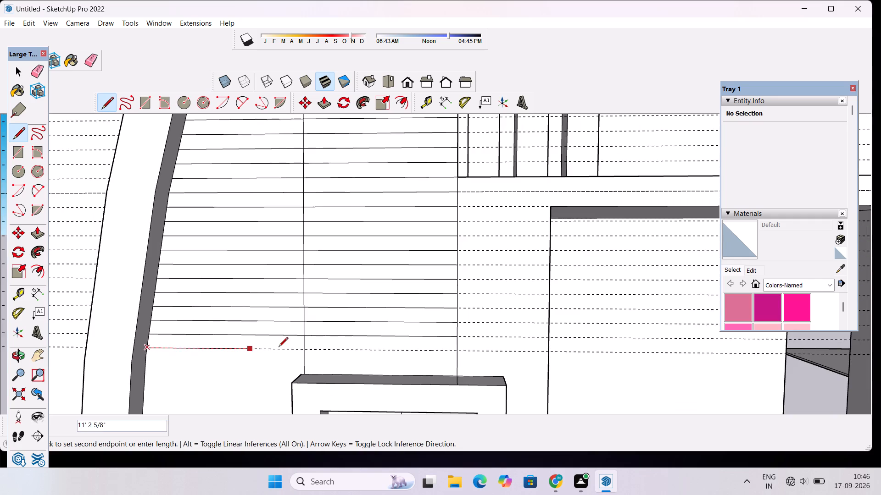
scroll(428, 357, "up", 4)
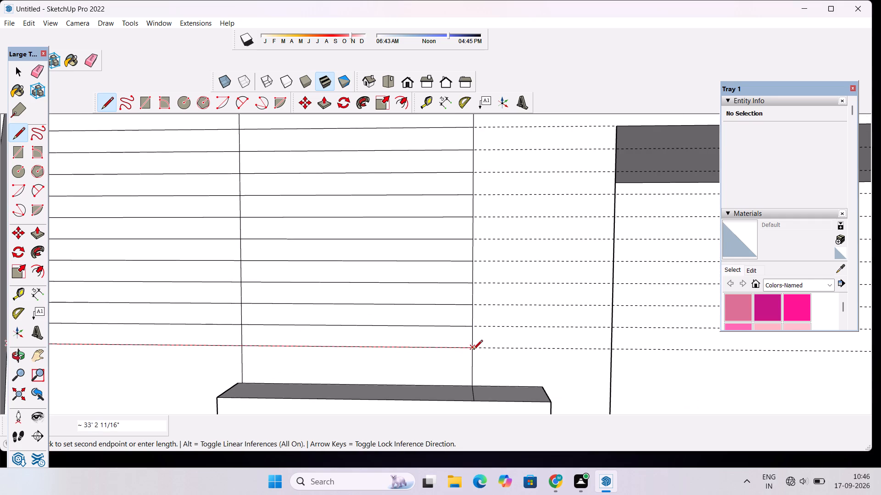
left_click(473, 350)
scroll(473, 353, "down", 6)
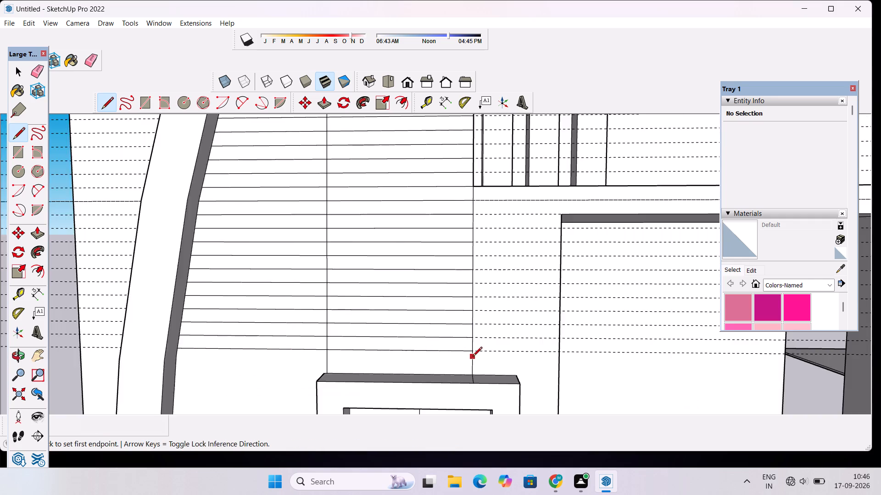
Erase all the dashed horizontal guides running across the tower's front face, keeping the traced lines.
scroll(473, 357, "down", 12)
key("space")
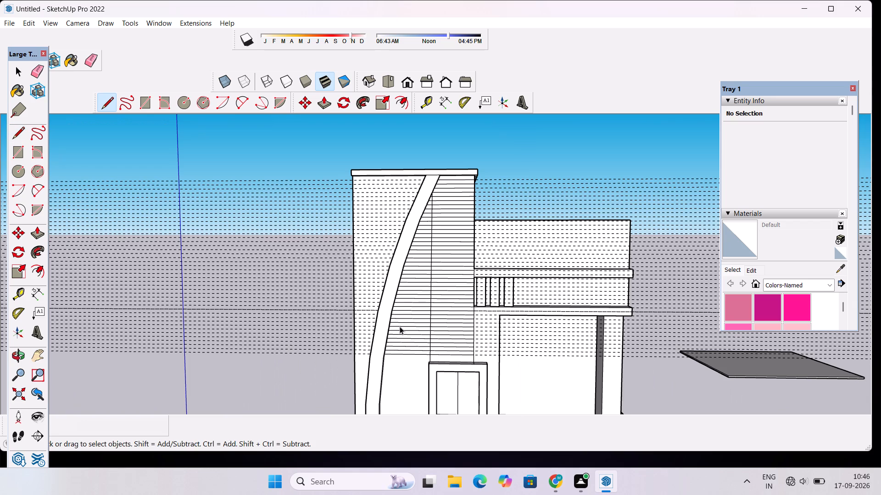
key("e")
left_click_drag(289, 176, 291, 280)
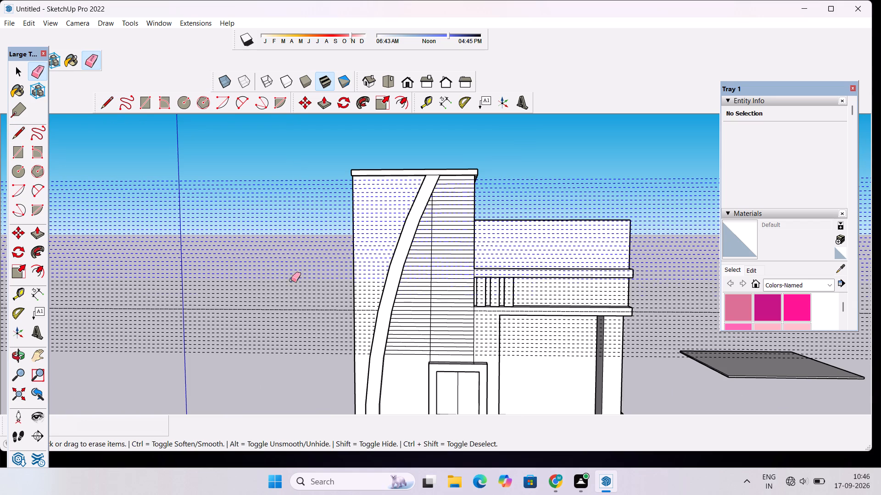
left_click_drag(291, 280, 298, 357)
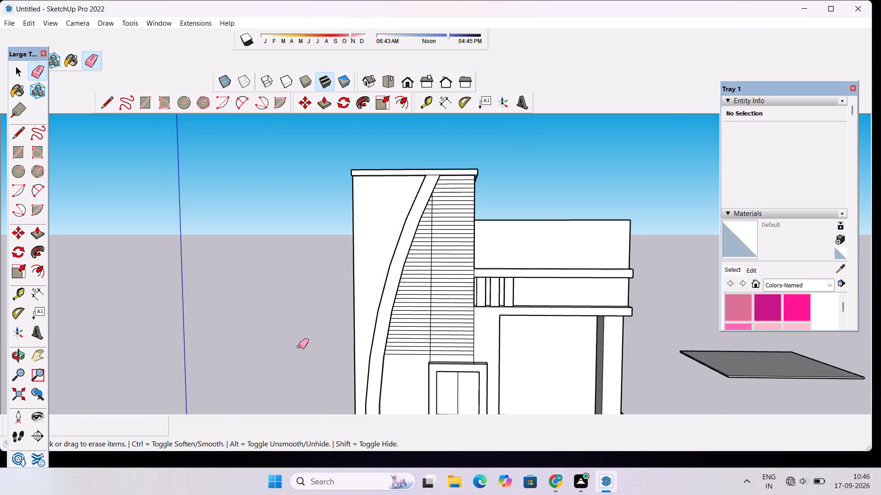
Place a guide parallel to the lowest traced line, at the top edge of the projecting window frame.
scroll(299, 346, "up", 2)
scroll(282, 329, "down", 20)
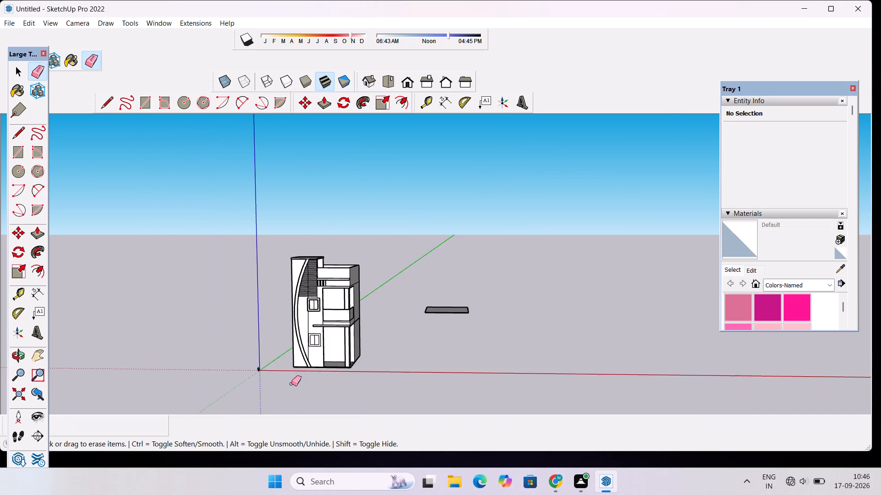
scroll(291, 384, "up", 9)
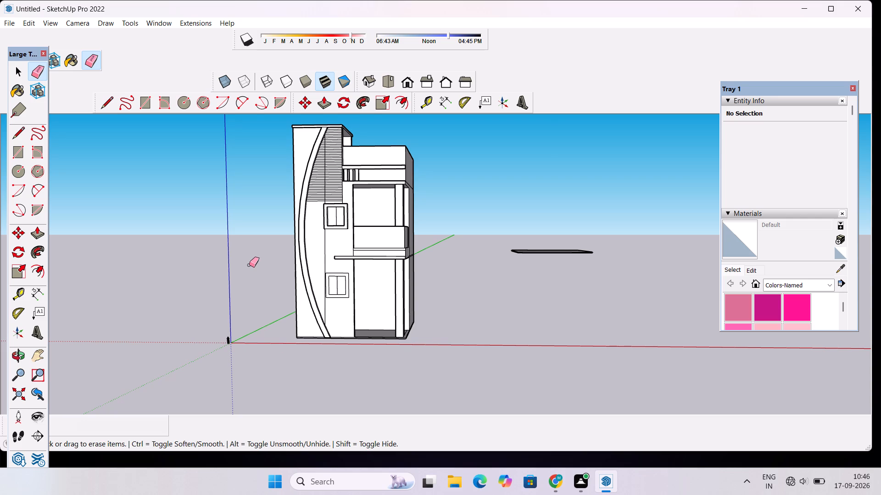
scroll(249, 262, "up", 4)
scroll(372, 150, "up", 8)
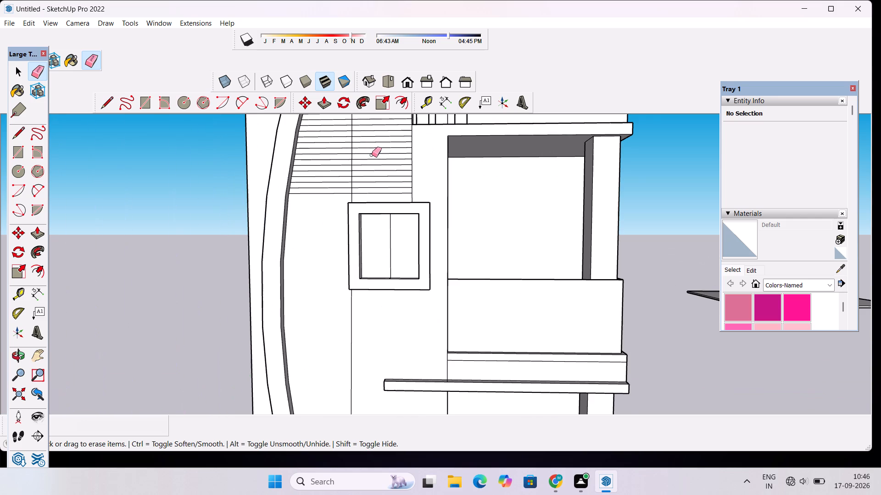
key("o")
left_click_drag(379, 180, 381, 204)
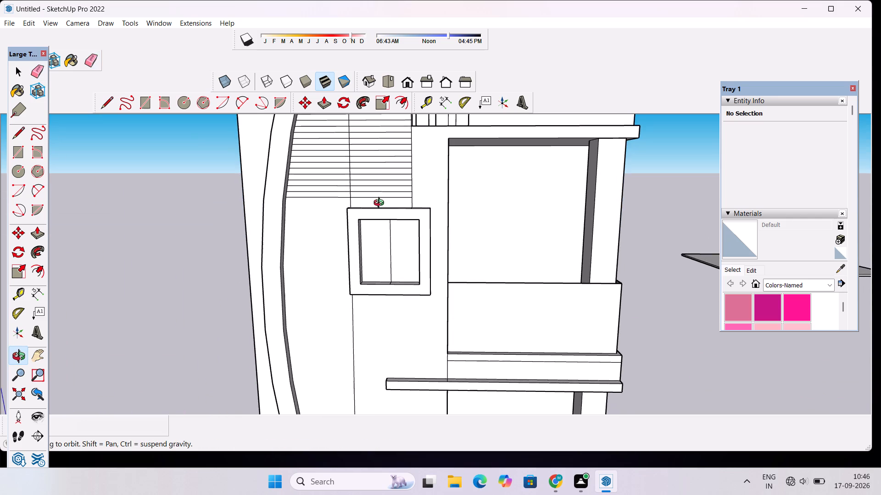
scroll(351, 207, "up", 4)
key("t")
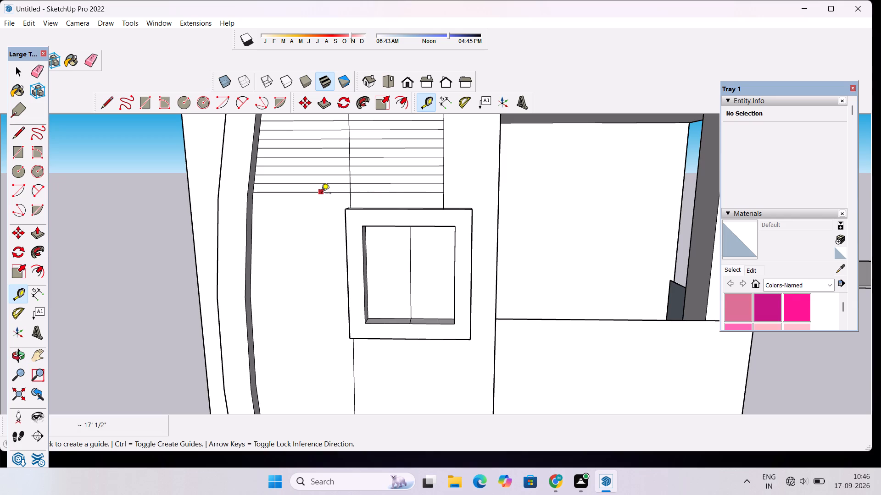
left_click(321, 193)
scroll(334, 210, "up", 14)
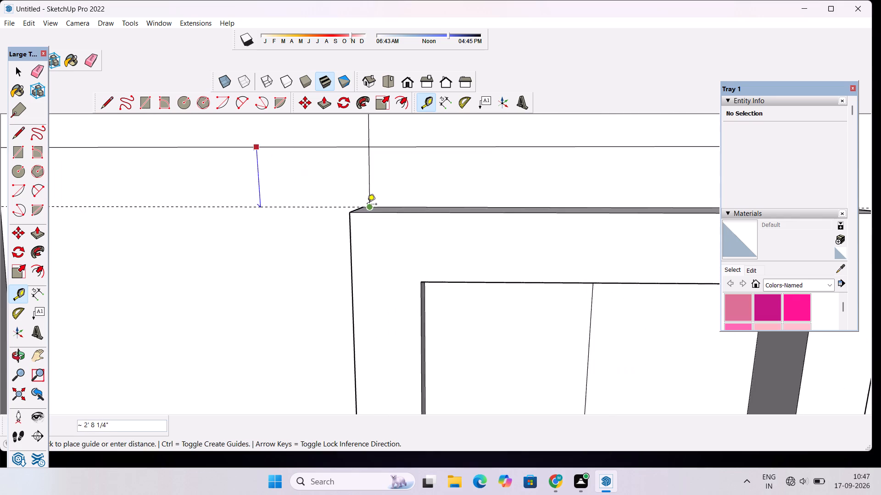
left_click(368, 204)
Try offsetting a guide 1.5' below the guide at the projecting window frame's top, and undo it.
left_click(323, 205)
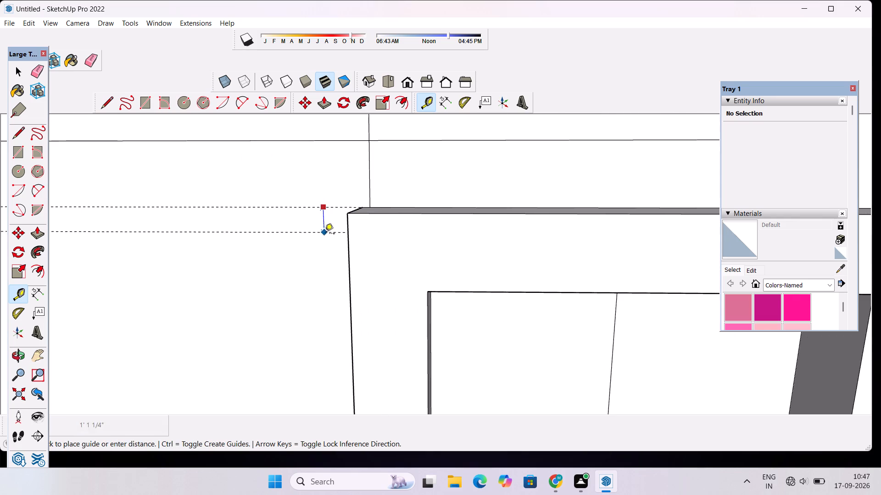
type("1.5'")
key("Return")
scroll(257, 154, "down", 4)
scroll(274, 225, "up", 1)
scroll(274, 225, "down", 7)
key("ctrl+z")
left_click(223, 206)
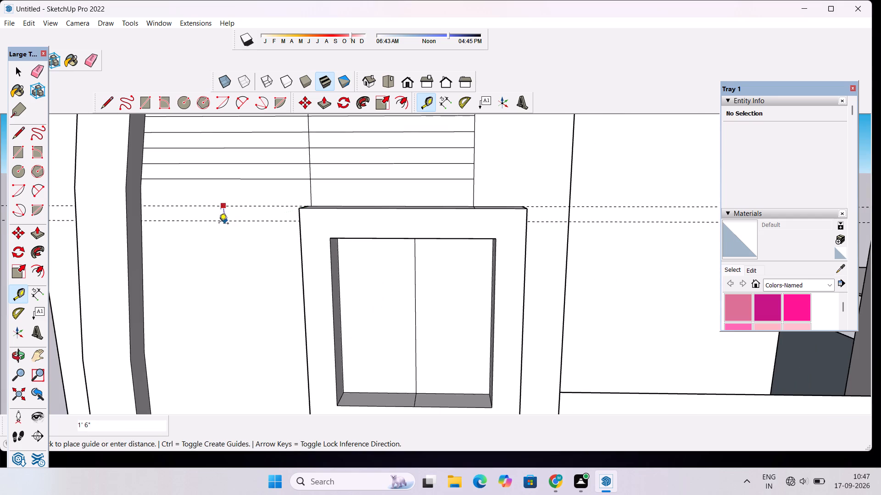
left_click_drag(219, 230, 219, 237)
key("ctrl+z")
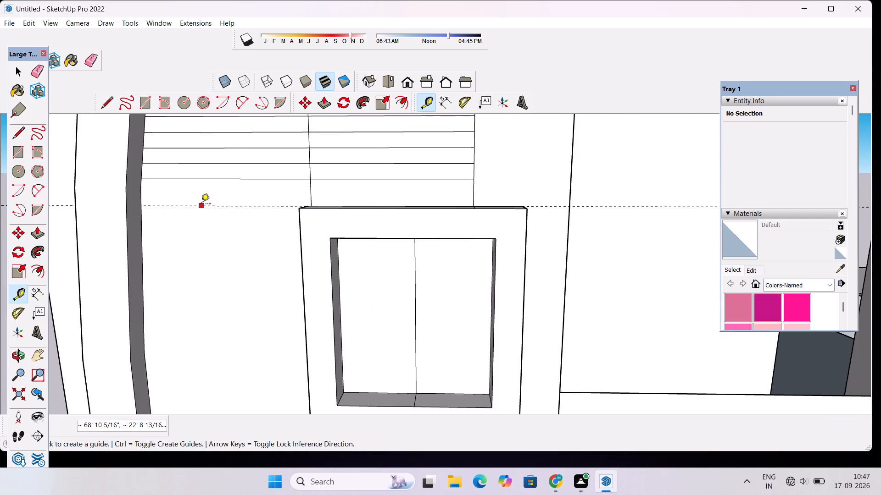
Offset a guide 1.5' below the guide at the top of the projecting window frame.
left_click(201, 204)
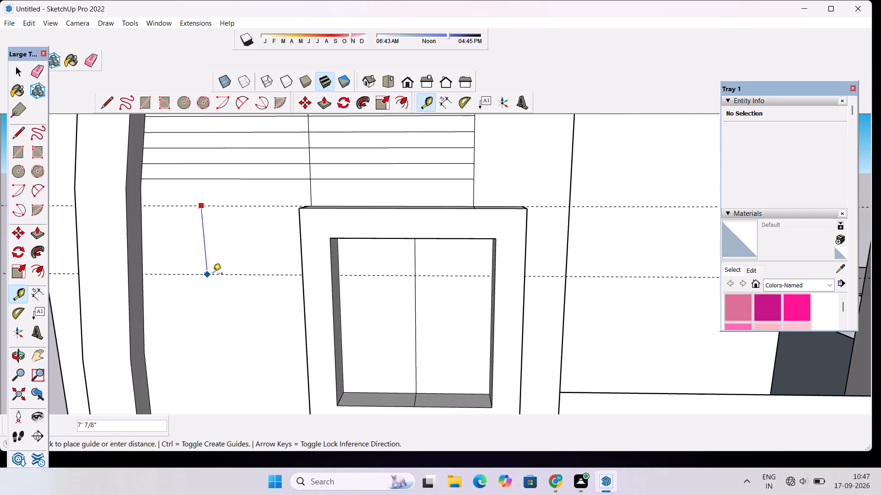
type("1.5'")
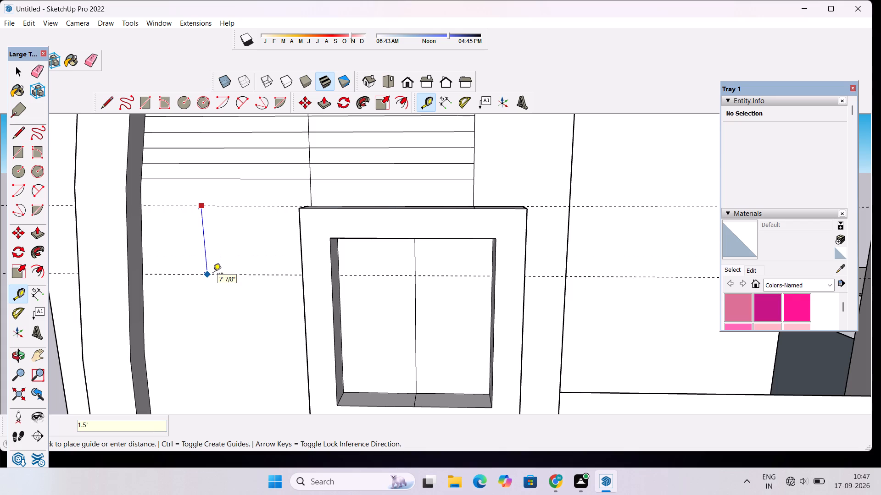
key("Return")
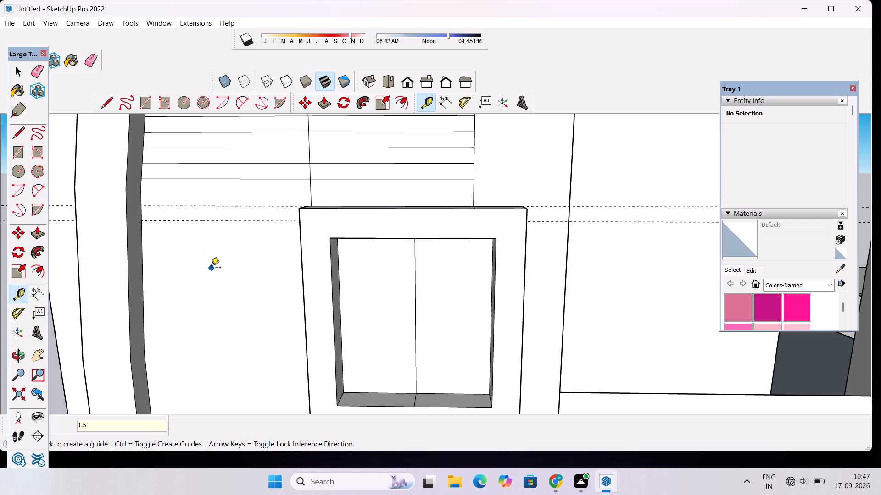
Copy the new lower guide 1.5' downward and repeat it as an array of 12 copies beside the projecting window frame.
key("m")
left_click(223, 221)
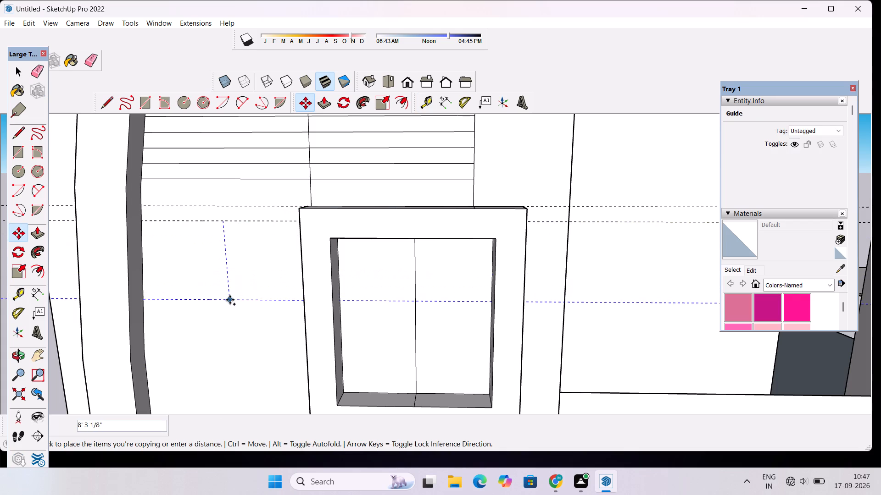
type("1.5'")
key("Return")
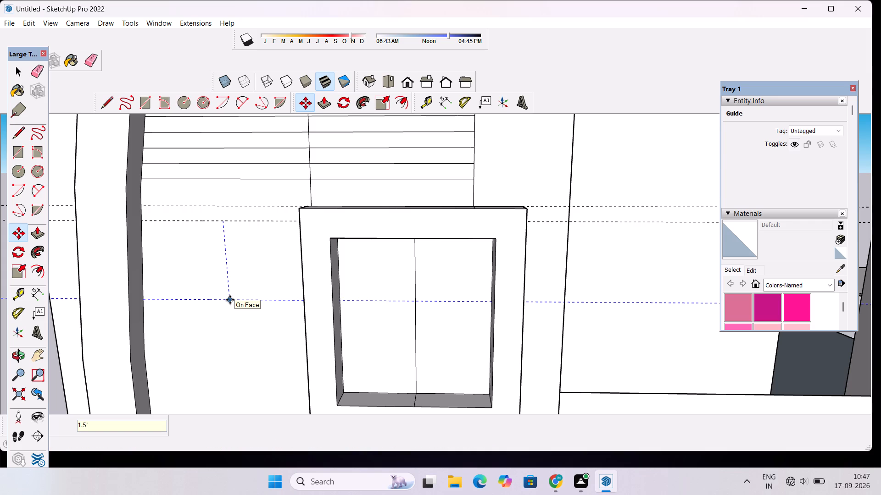
type("*12")
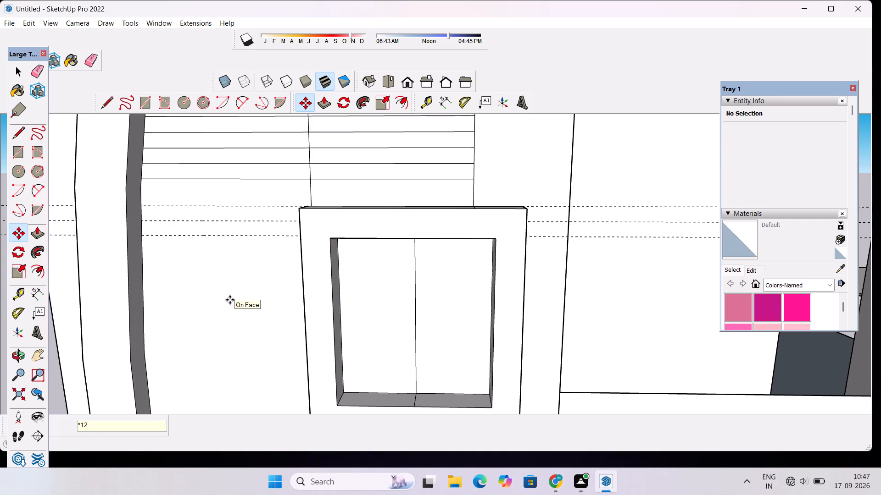
key("Return")
Copy the lowest guide 1.5' downward and array it 16 times, continuing below the projecting window frame.
scroll(248, 249, "down", 9)
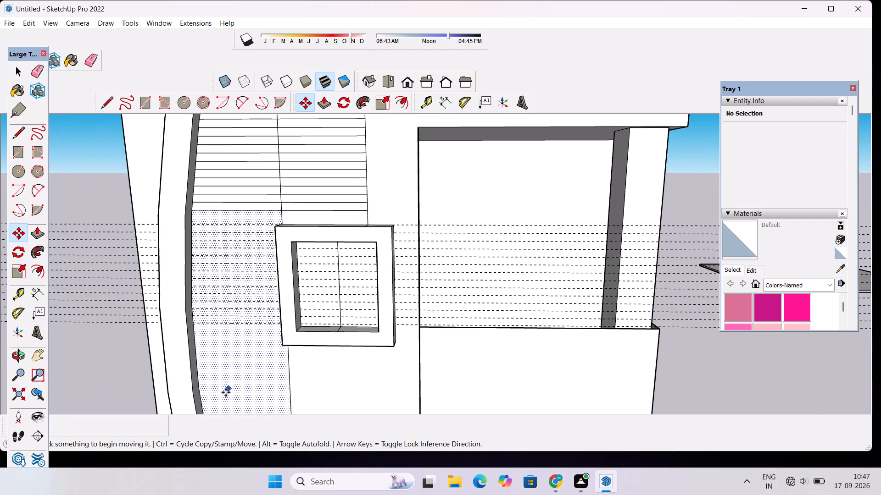
scroll(196, 254, "down", 6)
scroll(225, 418, "up", 1)
scroll(233, 321, "down", 7)
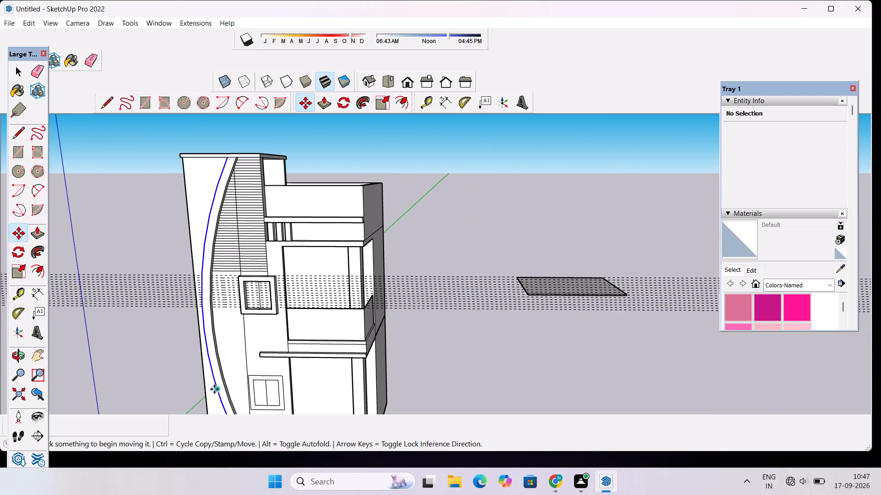
scroll(226, 325, "down", 5)
scroll(224, 406, "up", 7)
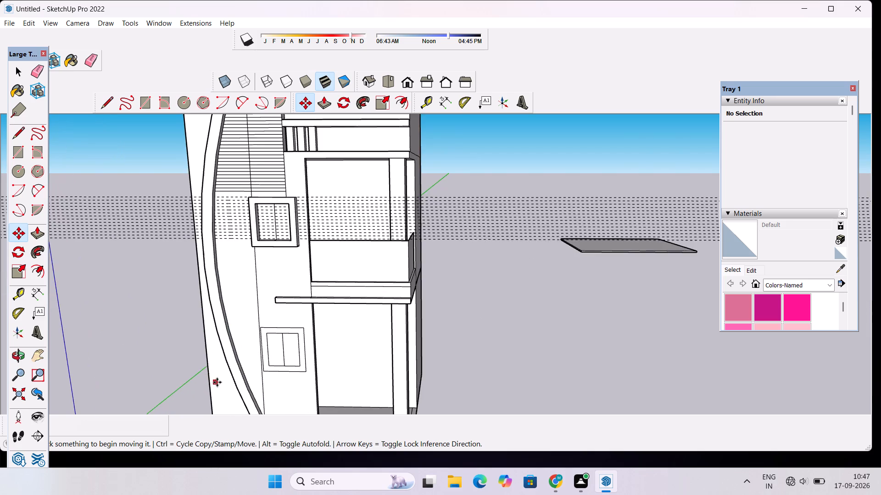
scroll(207, 326, "up", 8)
scroll(264, 192, "up", 4)
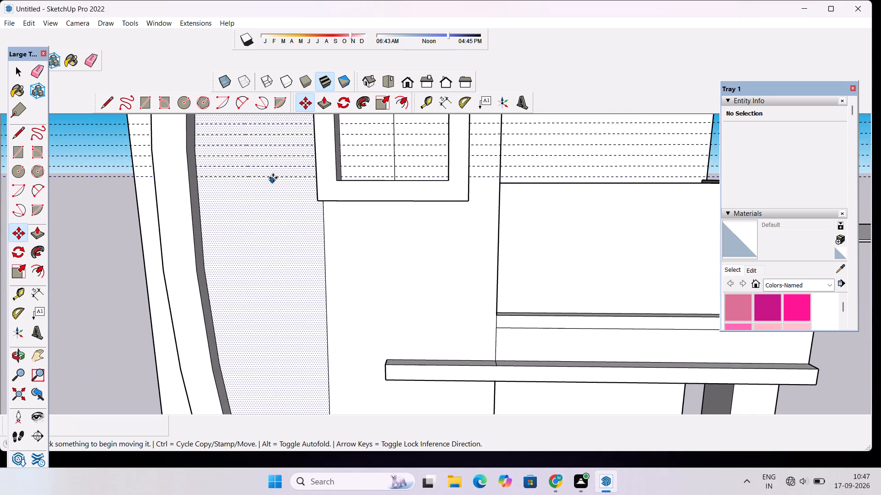
left_click(273, 178)
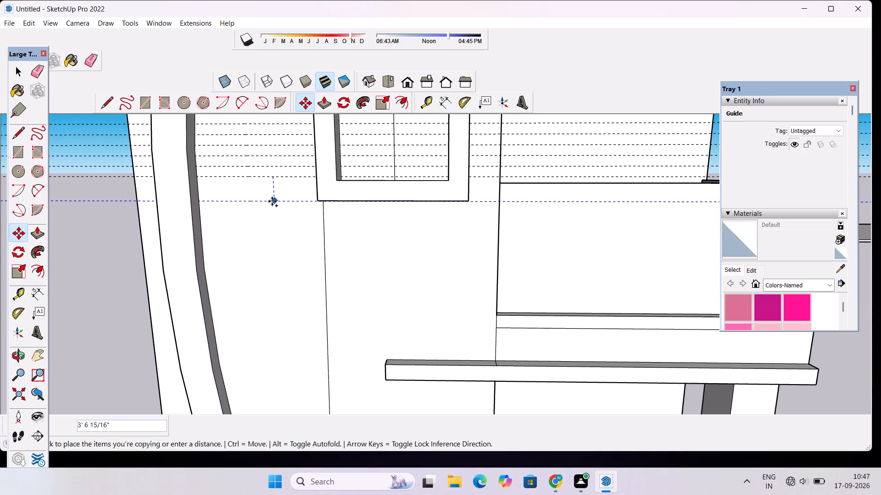
type("1.5'")
key("Return")
type("*16")
key("Return")
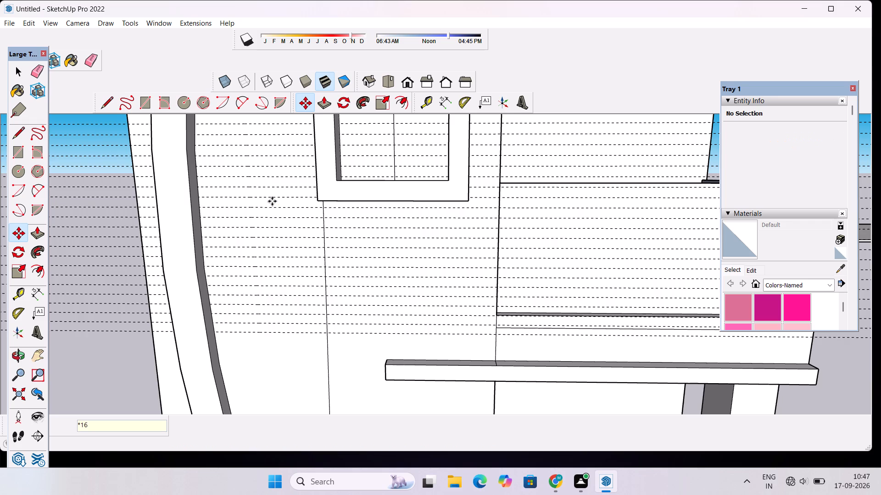
Copy the lowest guide above the projecting slab 1.5' downward and array it 10 times toward the lower window outline.
scroll(272, 201, "down", 9)
scroll(264, 328, "up", 5)
scroll(265, 286, "up", 4)
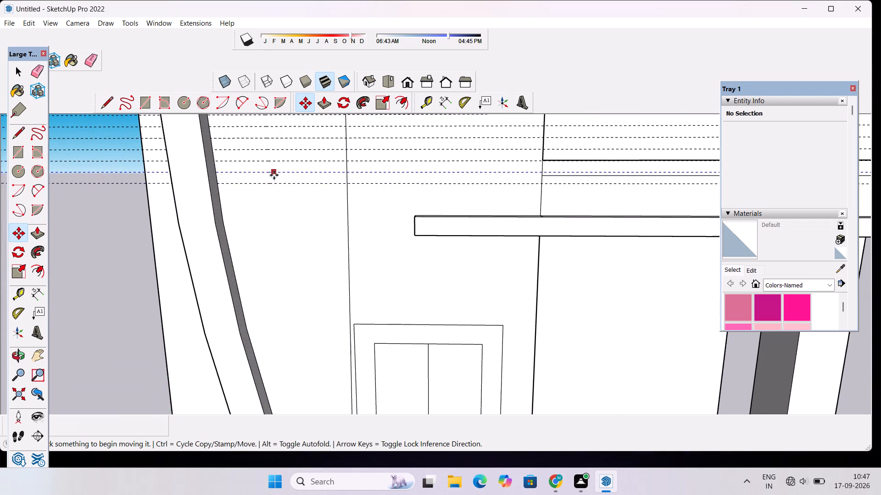
left_click(285, 185)
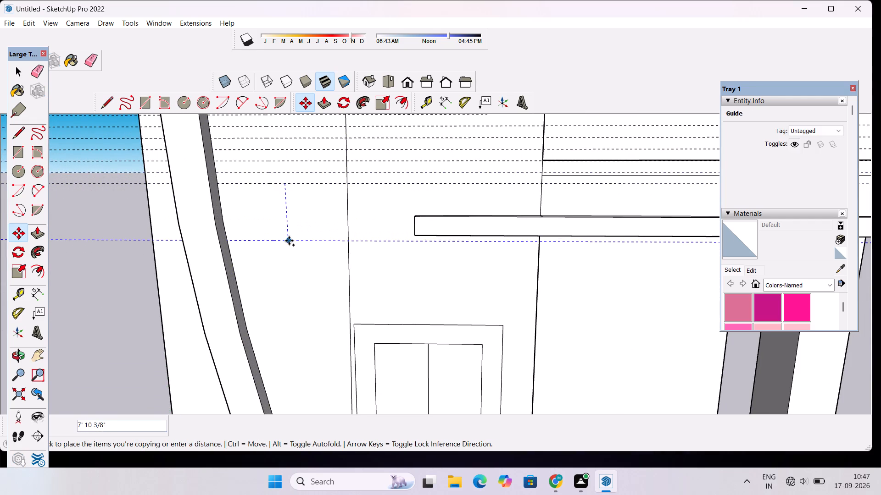
key("1")
key("Return")
type(".5")
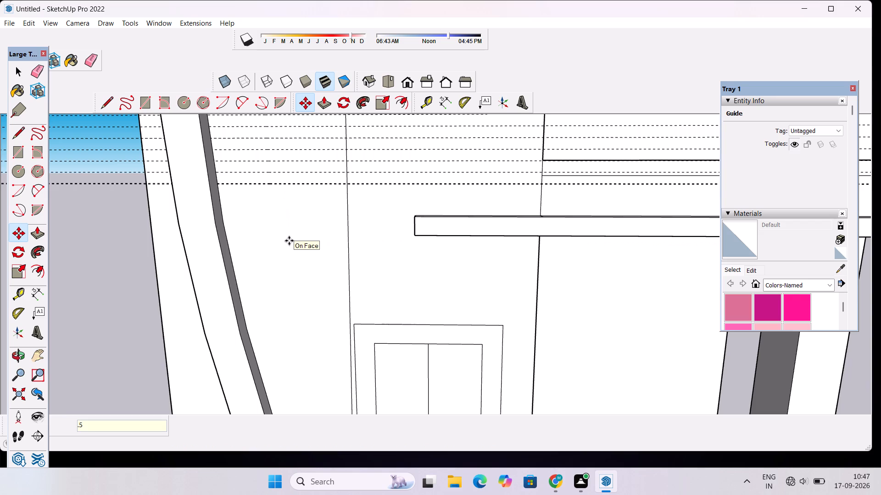
key("BackSpace")
key("BackSpace")
type("1.5'")
key("Return")
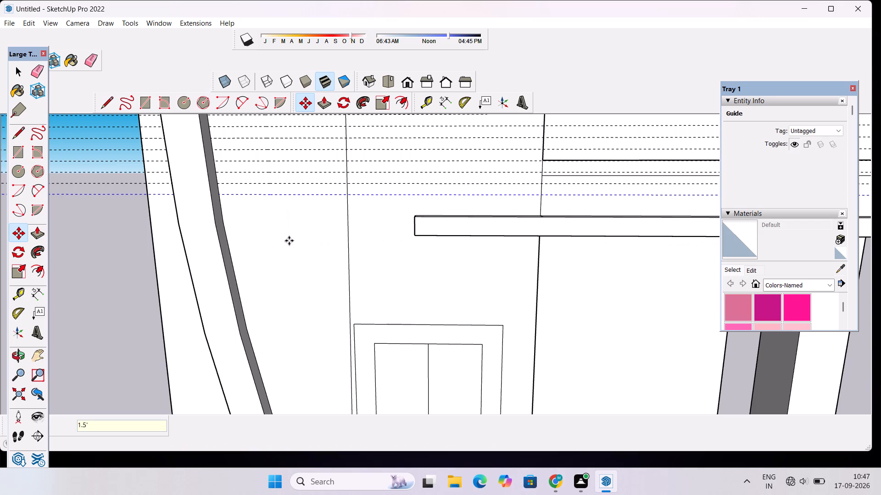
key("asterisk")
type("10")
key("Return")
Copy the lowest guide above the lower window outline 1.5' downward and repeat it as an array of 10 copies.
scroll(289, 237, "down", 5)
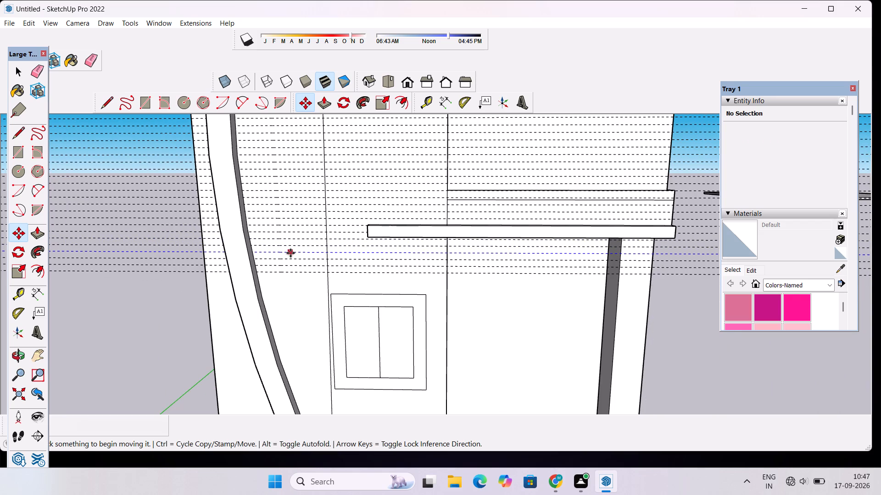
scroll(287, 270, "down", 2)
scroll(273, 330, "up", 4)
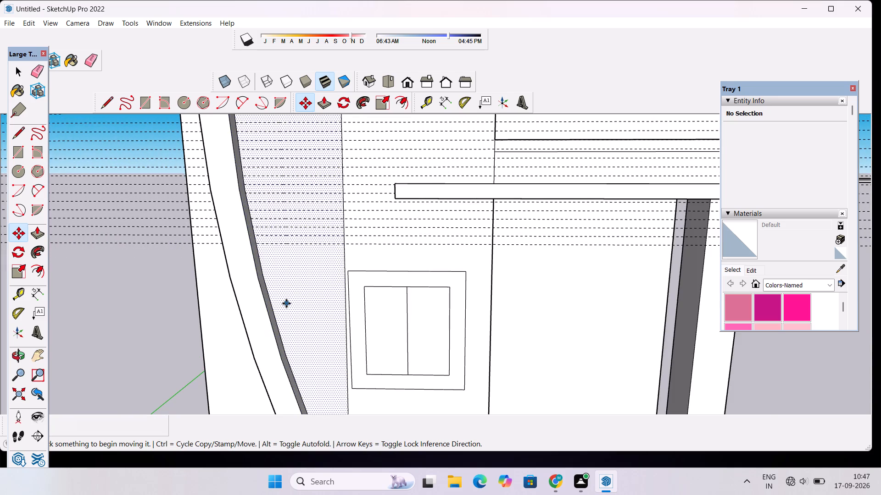
scroll(286, 303, "up", 1)
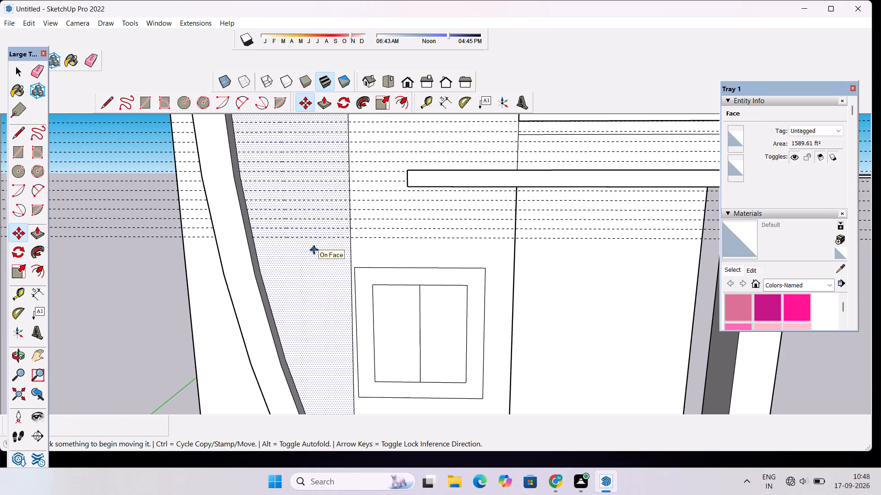
scroll(312, 255, "down", 4)
scroll(313, 269, "up", 3)
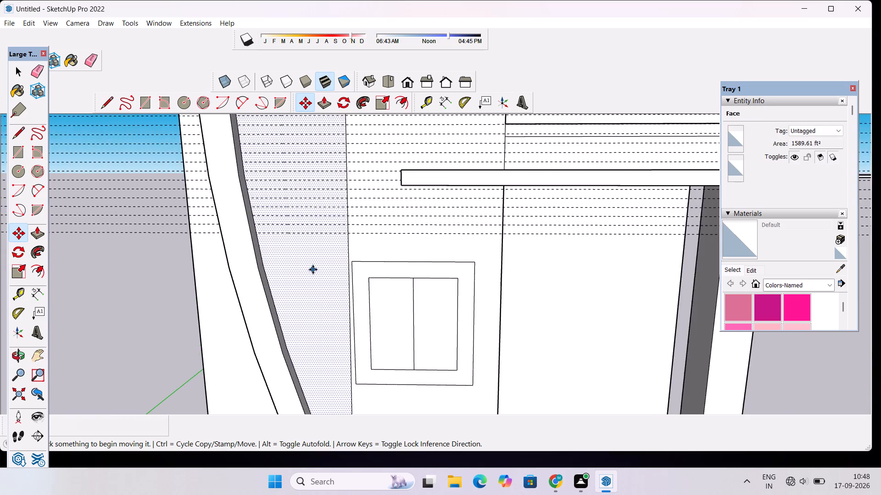
scroll(313, 269, "up", 1)
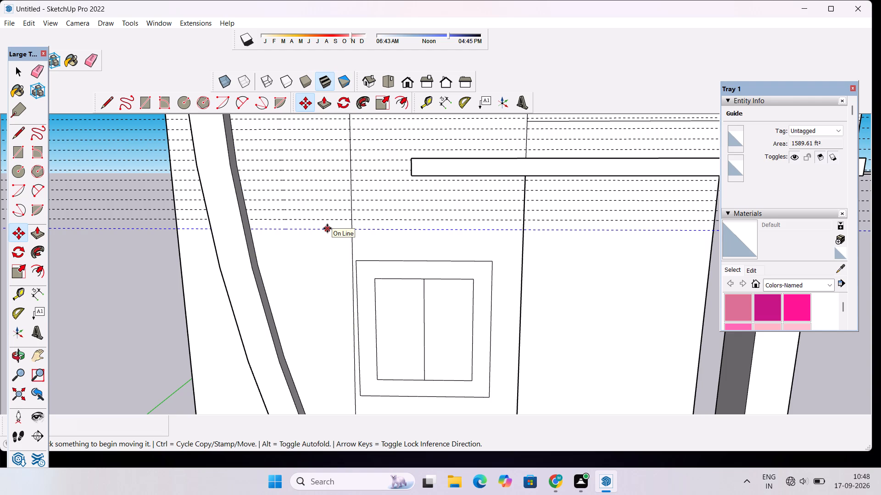
left_click(327, 228)
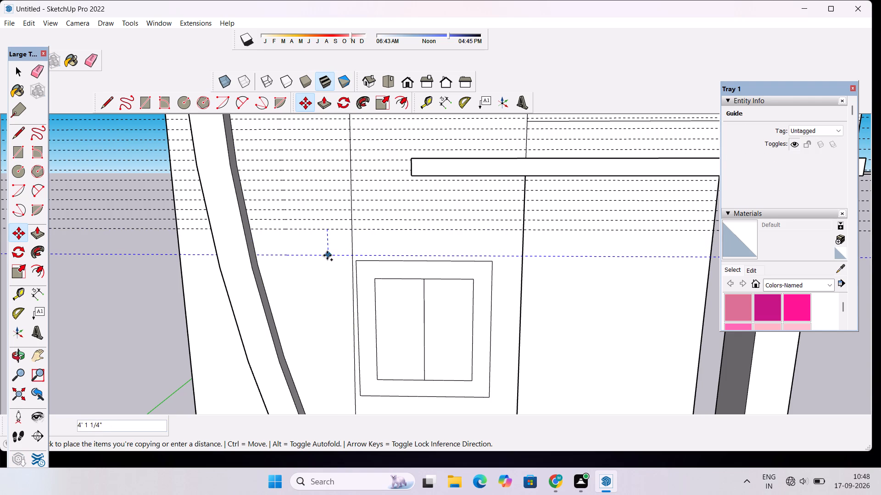
type("1.5'")
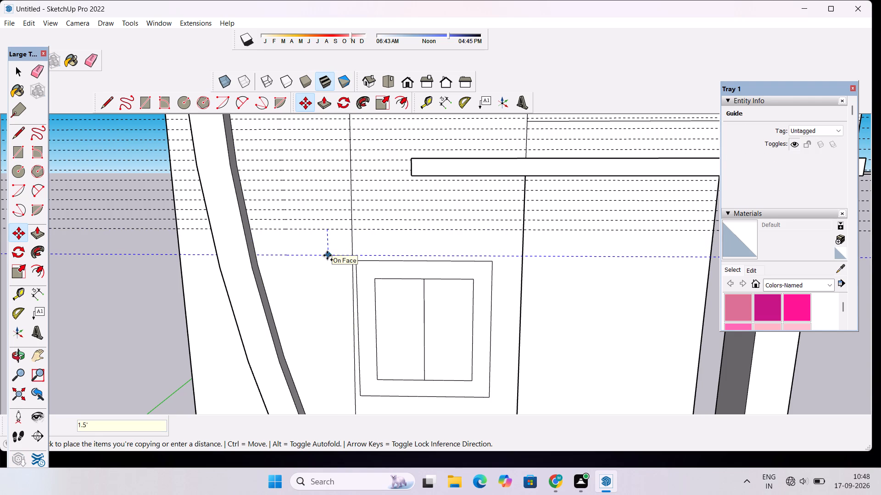
key("apostrophe")
key("Return")
key("asterisk")
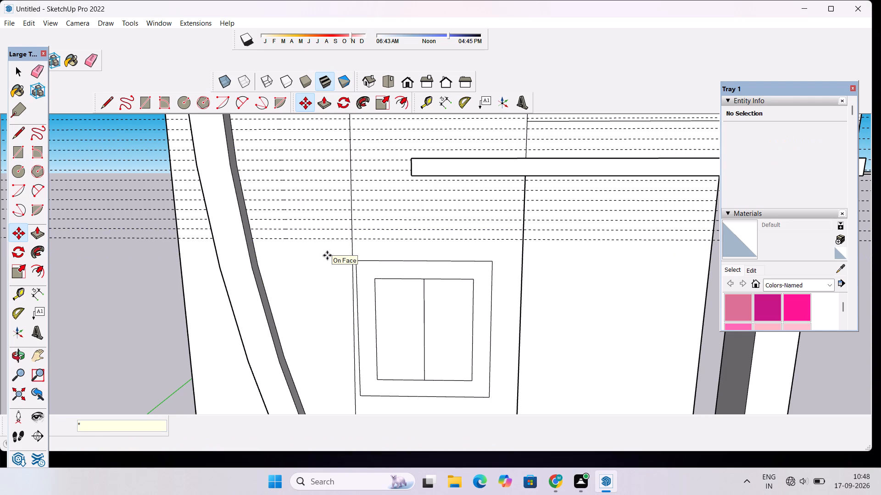
type("10")
key("Return")
Copy the lowest guide crossing the lower window outline 1.5' downward and array it 16 times toward the building's base.
scroll(327, 255, "down", 6)
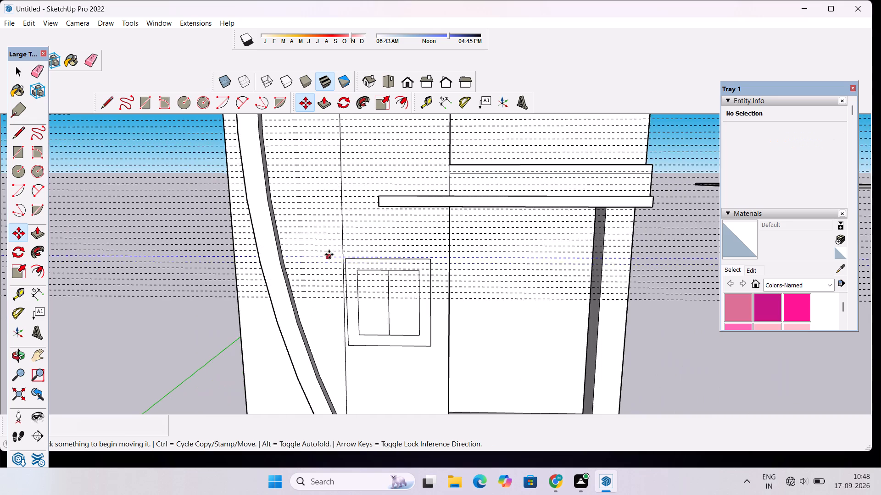
scroll(329, 254, "down", 3)
scroll(326, 333, "up", 8)
scroll(329, 252, "up", 4)
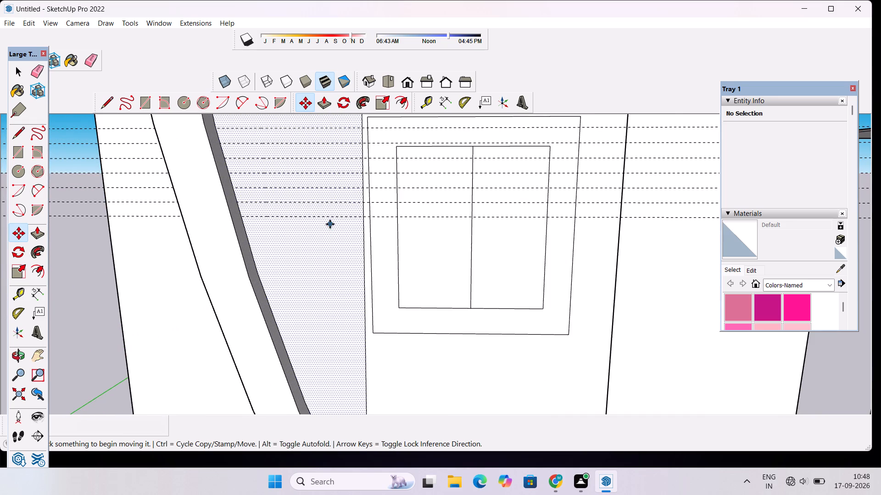
type("*10")
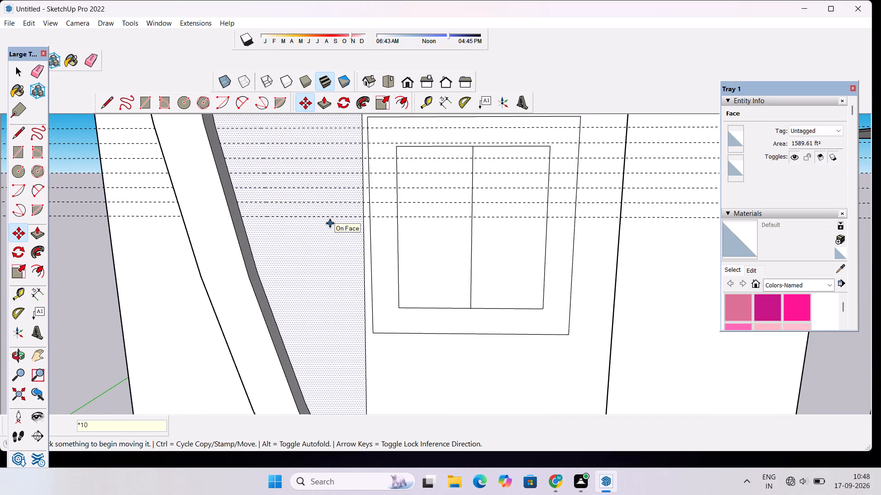
key("Return")
left_click(335, 216)
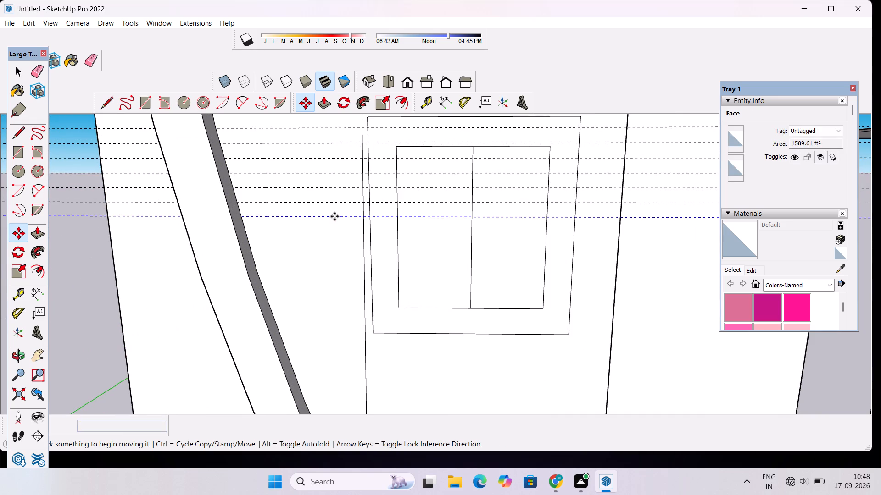
type("1.5'")
key("Return")
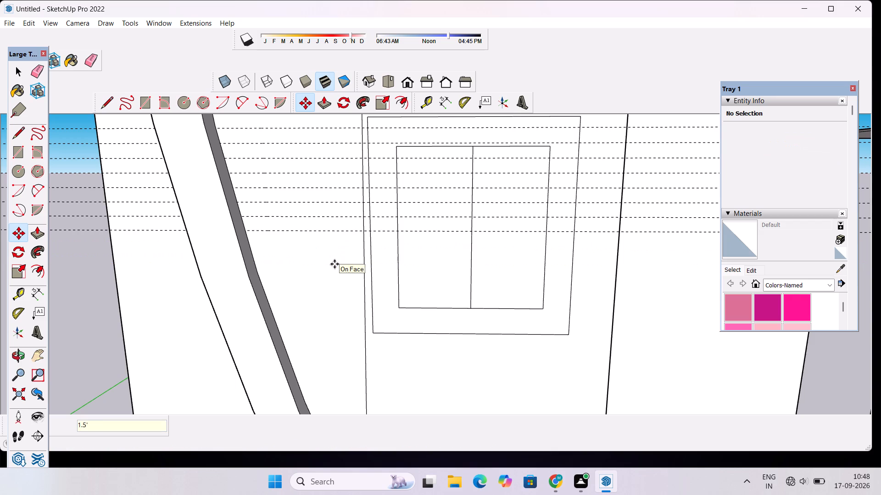
key("asterisk")
scroll(335, 264, "down", 4)
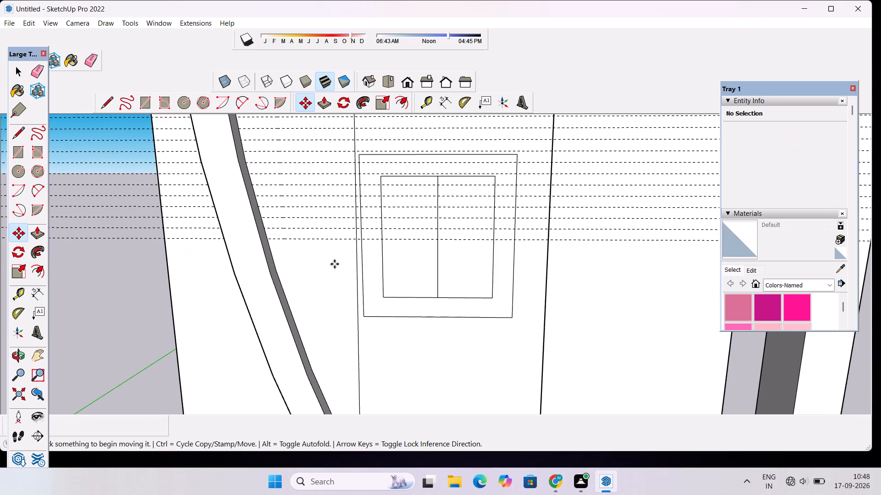
scroll(347, 301, "down", 5)
key("asterisk")
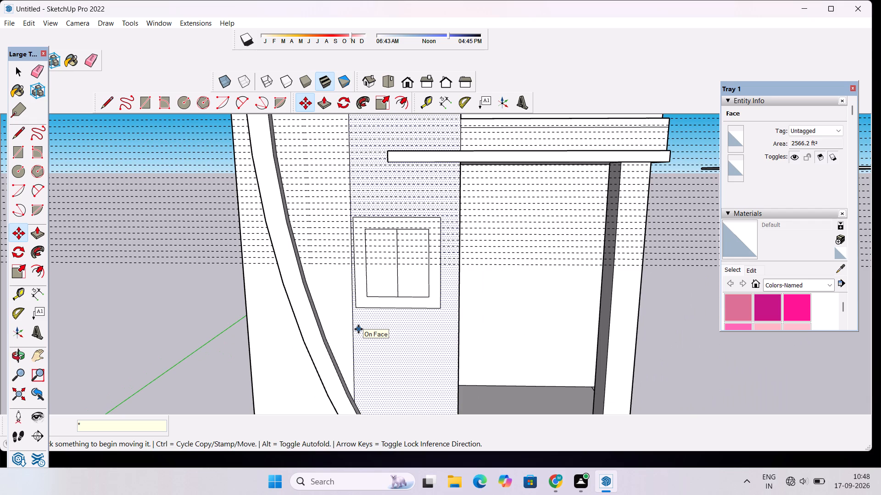
type("16")
key("Return")
Draw five horizontal lines along the guides between the curved band and the projecting window frame, starting at the frame's top.
scroll(358, 329, "down", 7)
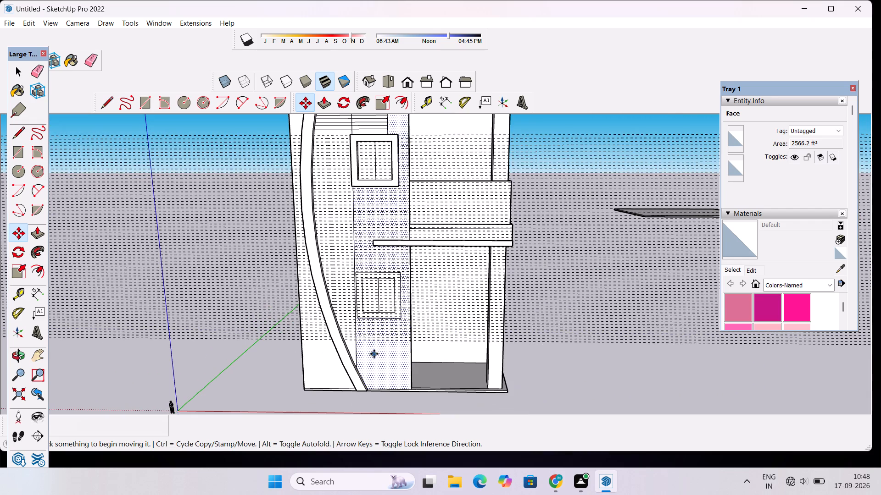
scroll(374, 349, "down", 5)
scroll(347, 237, "up", 4)
scroll(362, 182, "up", 11)
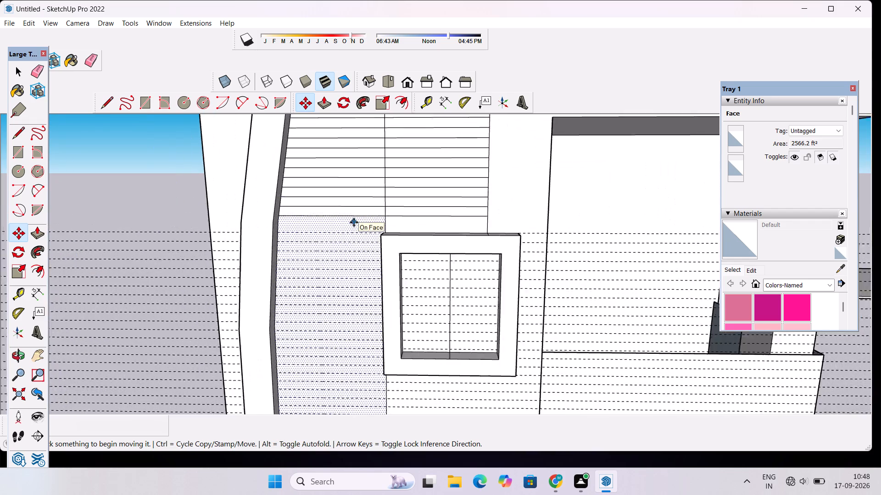
scroll(354, 222, "up", 2)
scroll(316, 224, "up", 9)
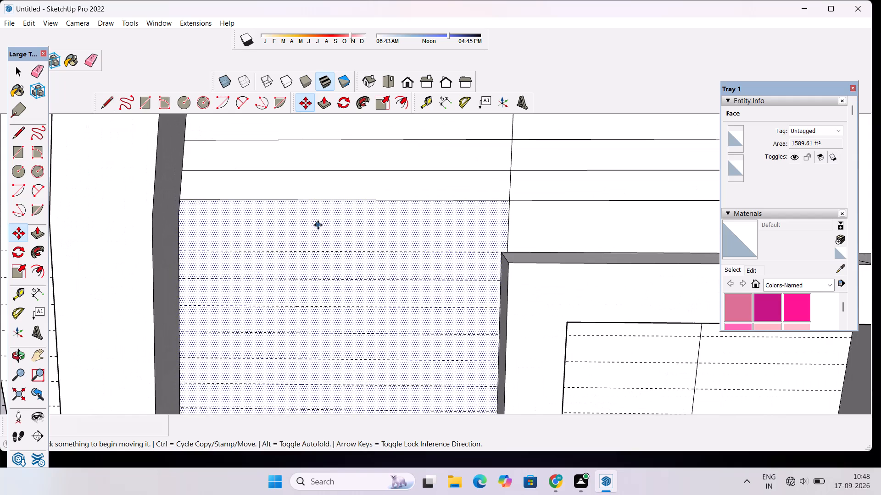
key("l")
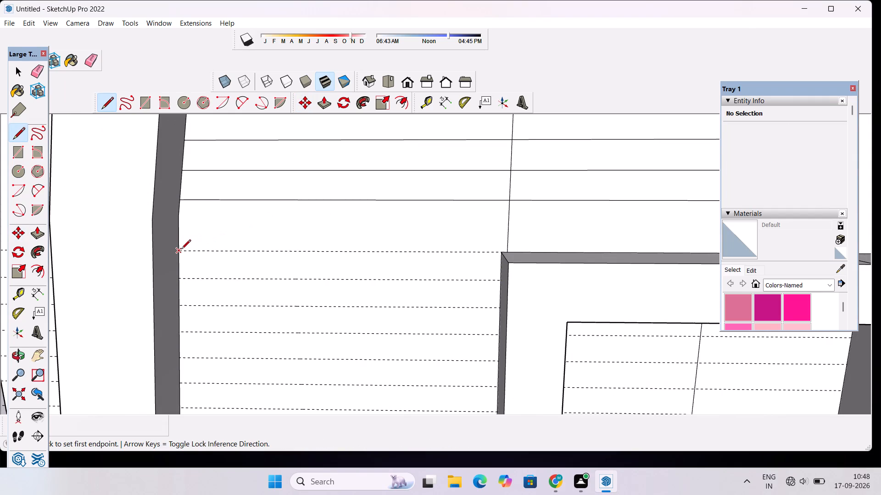
left_click(180, 249)
left_click(500, 255)
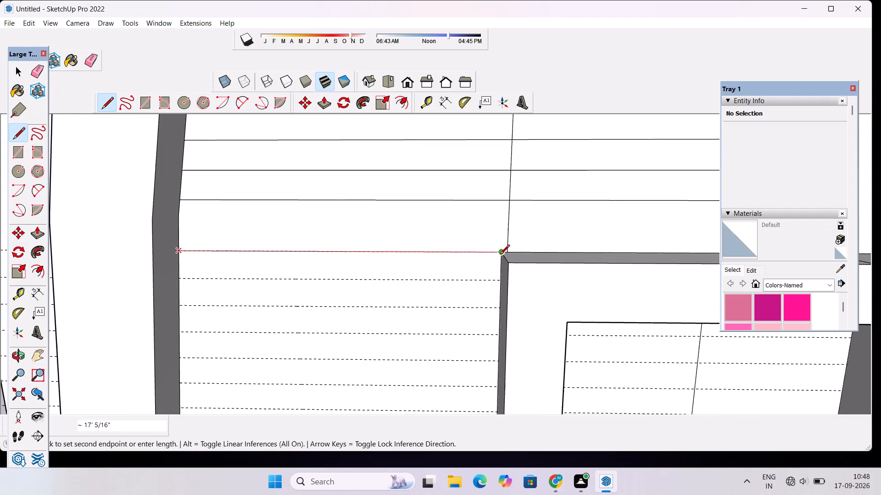
scroll(446, 204, "down", 6)
scroll(424, 276, "up", 3)
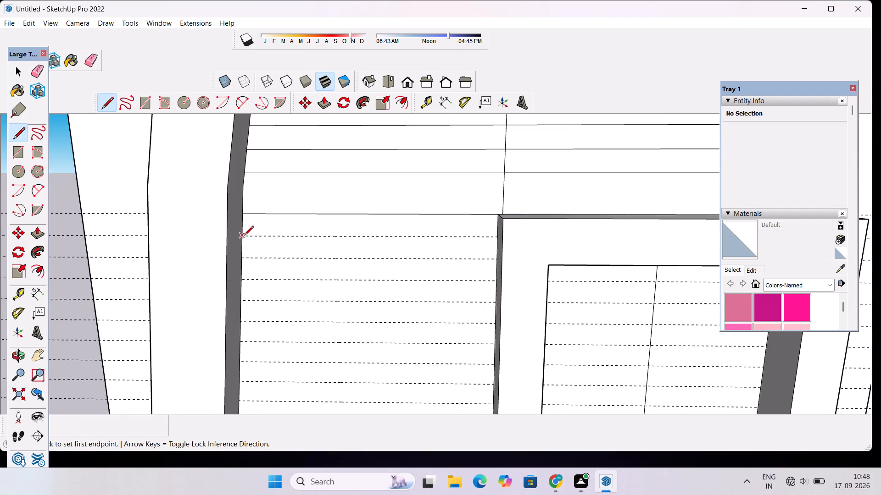
left_click(244, 236)
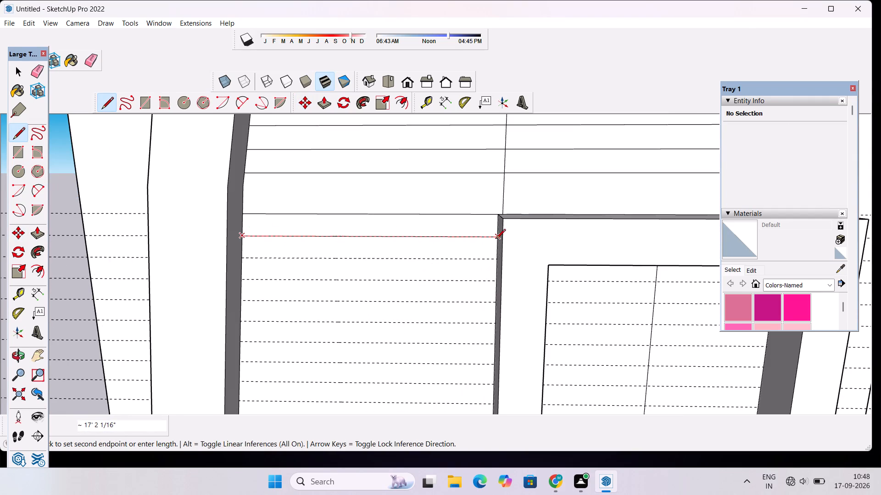
left_click(496, 239)
left_click(241, 257)
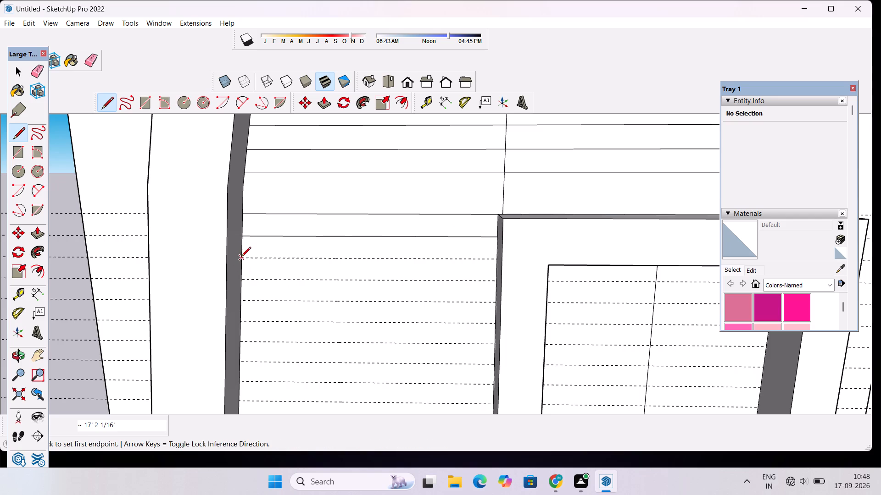
left_click(495, 261)
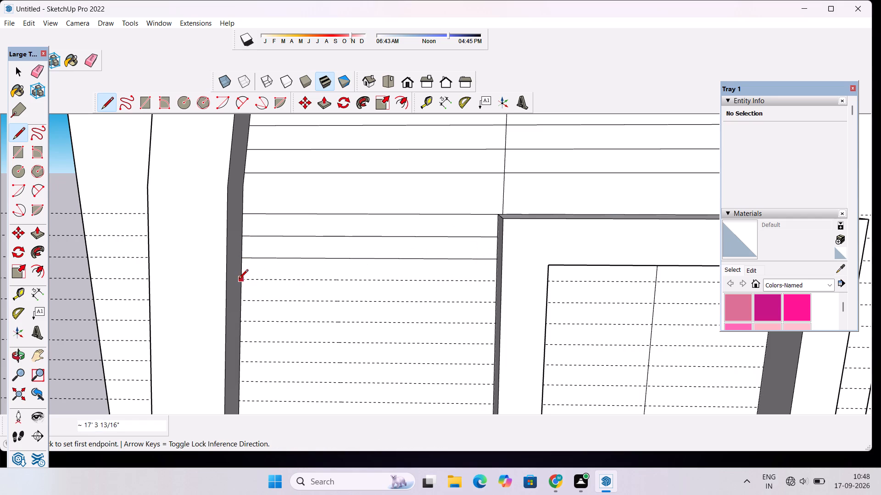
left_click(241, 280)
left_click(495, 284)
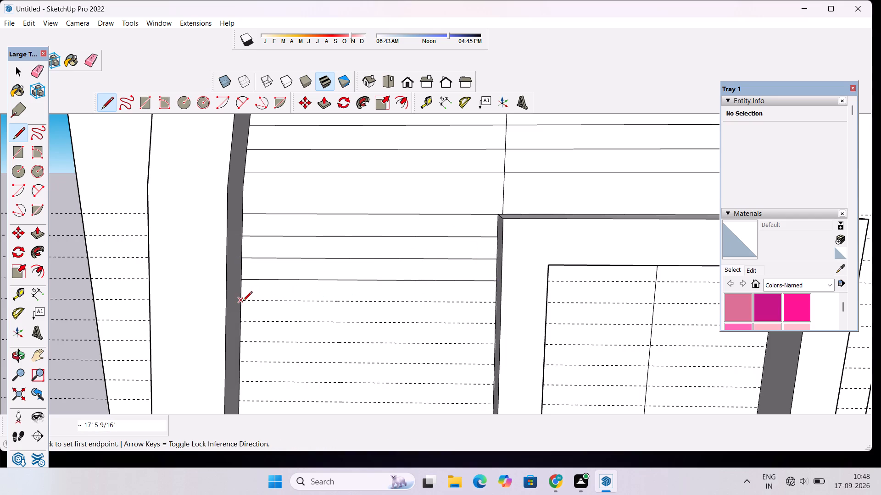
left_click(243, 302)
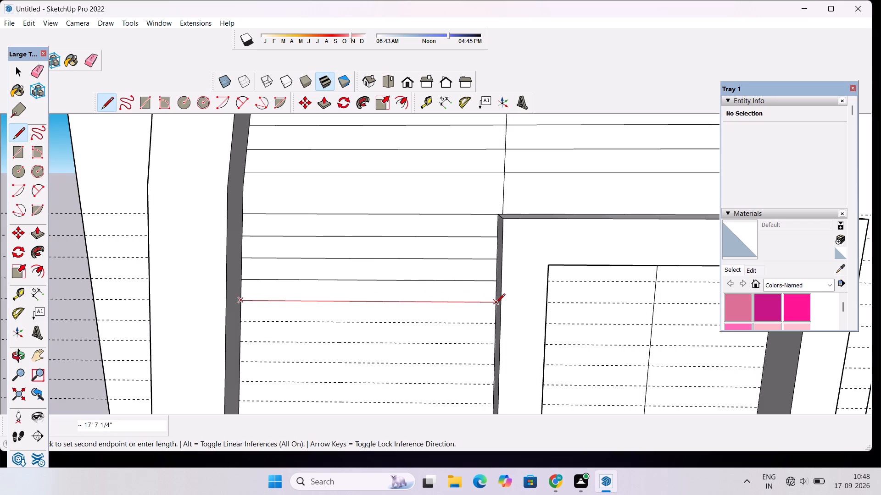
left_click(496, 304)
Draw four more horizontal lines, about 18' long, along consecutive guides between the curved band and the projecting window frame, working downward.
scroll(434, 188, "down", 6)
scroll(435, 301, "up", 8)
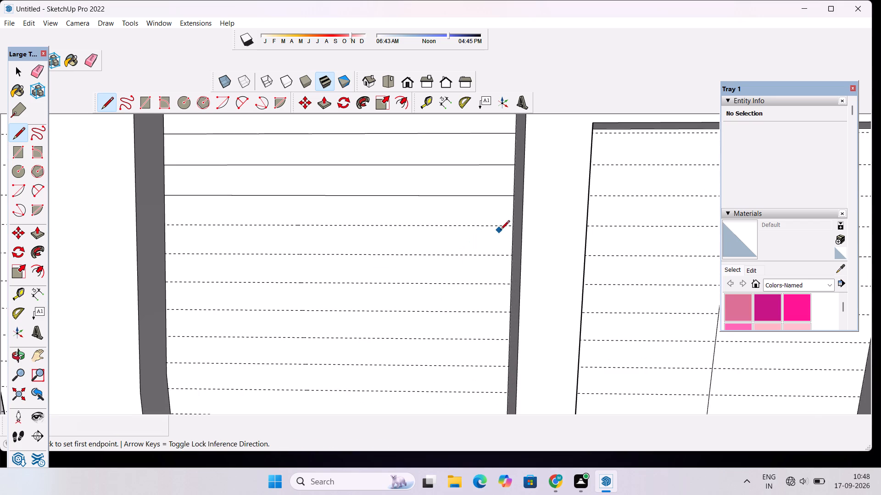
left_click(513, 227)
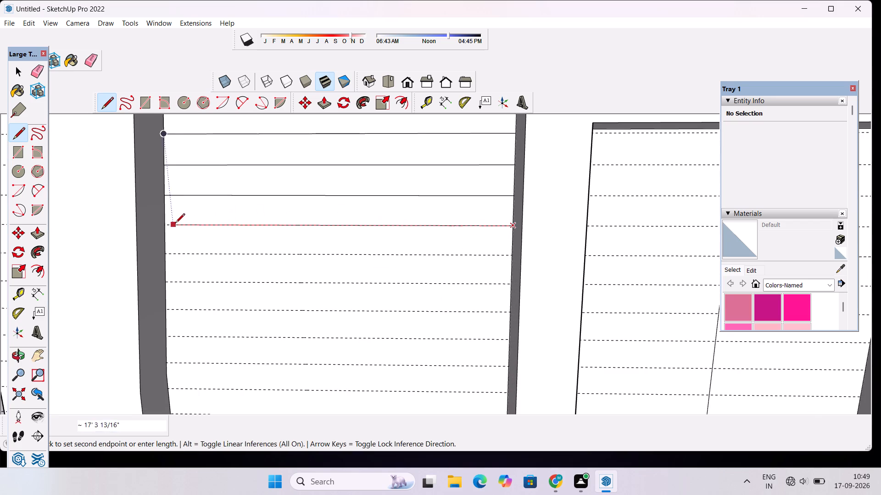
left_click(166, 225)
left_click(165, 254)
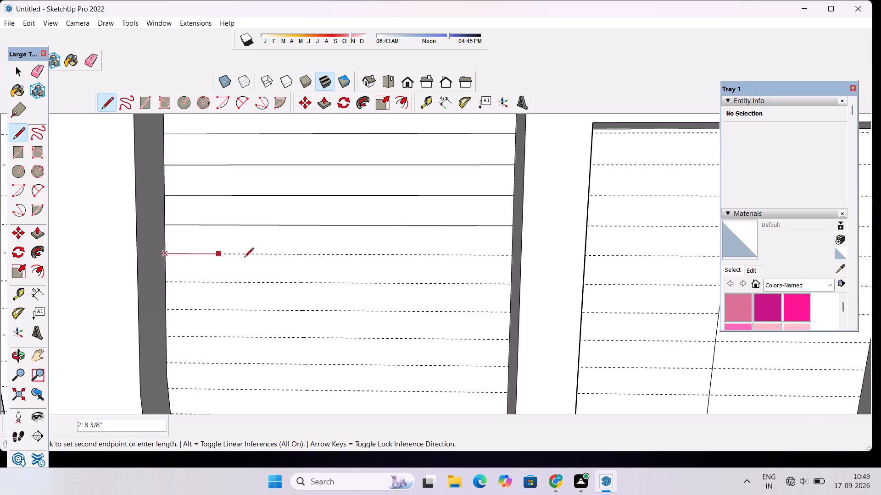
left_click(510, 258)
scroll(426, 201, "down", 6)
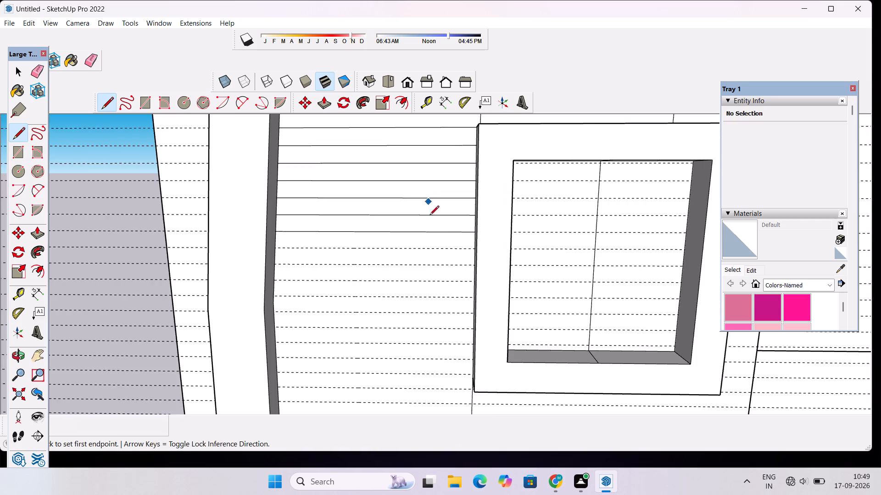
scroll(446, 271, "up", 4)
left_click(491, 240)
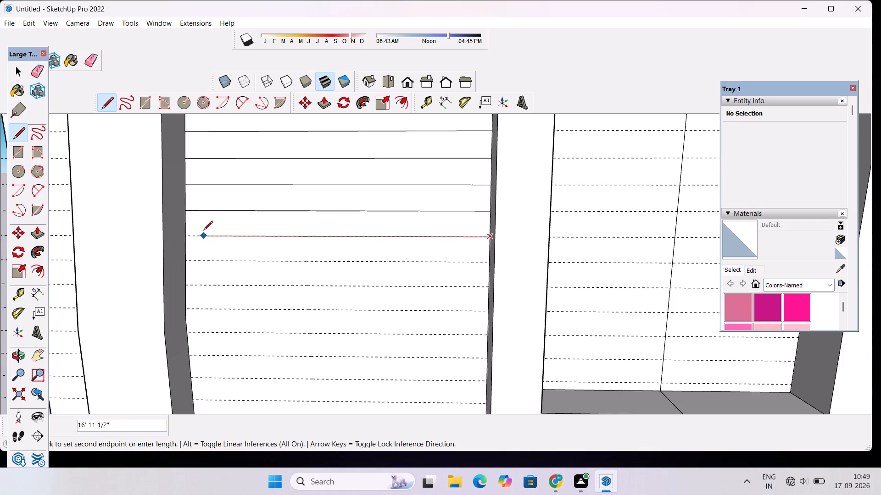
left_click(187, 238)
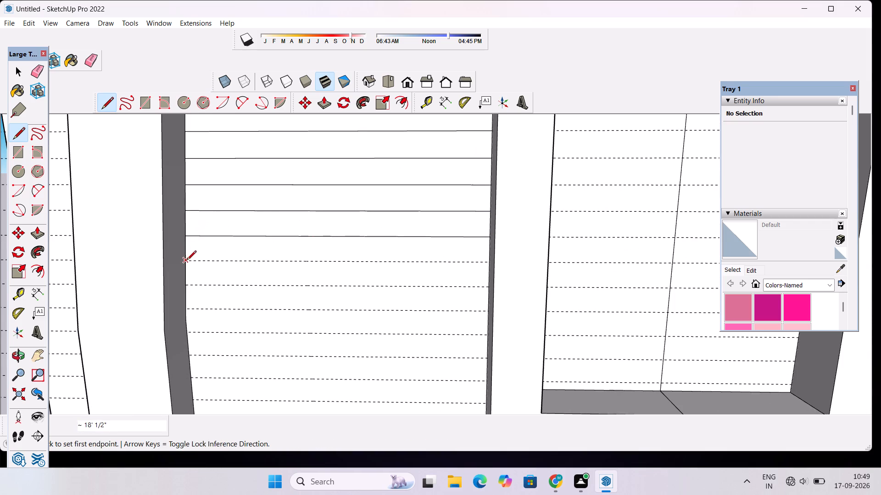
left_click(187, 263)
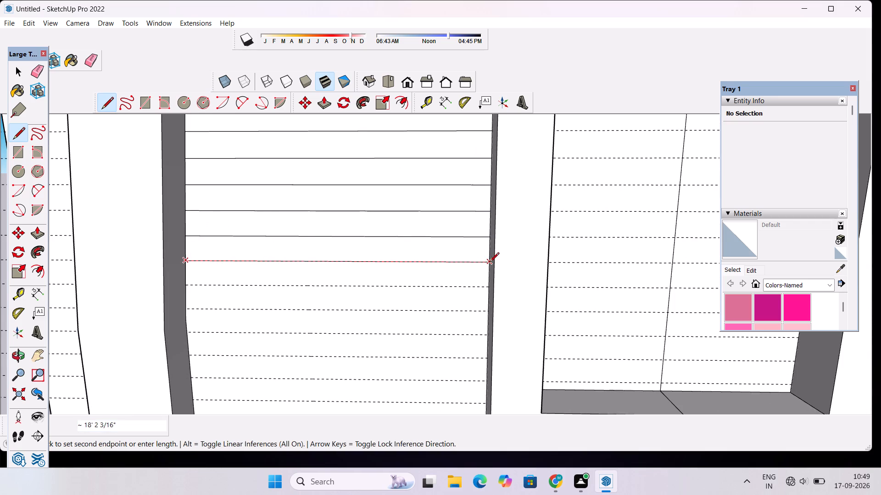
left_click(490, 263)
Draw lines along the next three guides below, each spanning from the projecting window frame's side to the curved band.
scroll(462, 217, "down", 5)
scroll(465, 288, "up", 5)
left_click(490, 243)
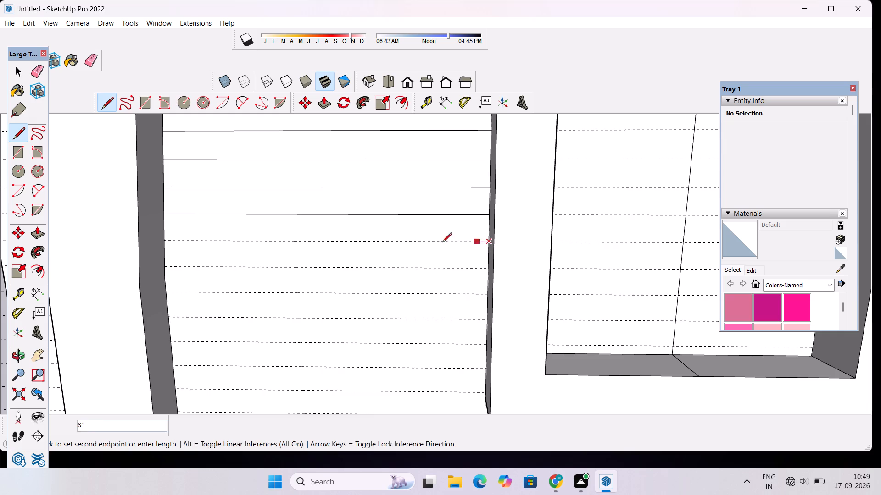
left_click(162, 241)
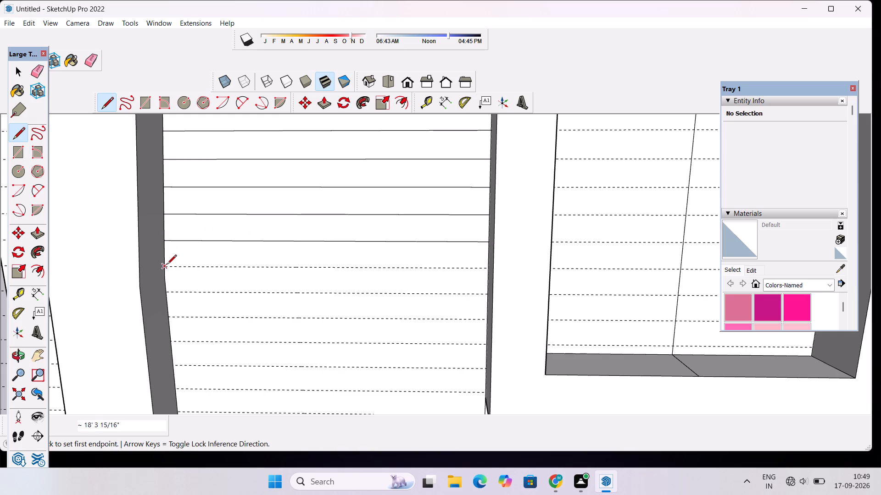
left_click(167, 268)
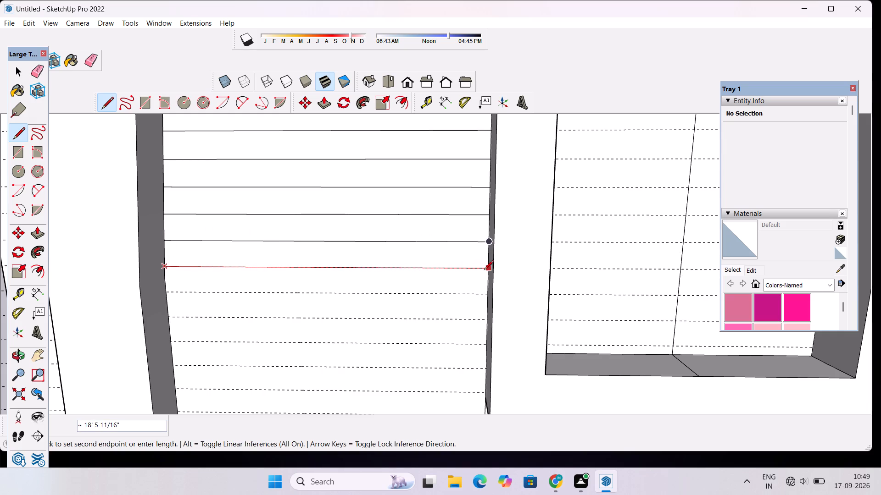
left_click(487, 270)
scroll(472, 226, "down", 5)
scroll(448, 308, "up", 2)
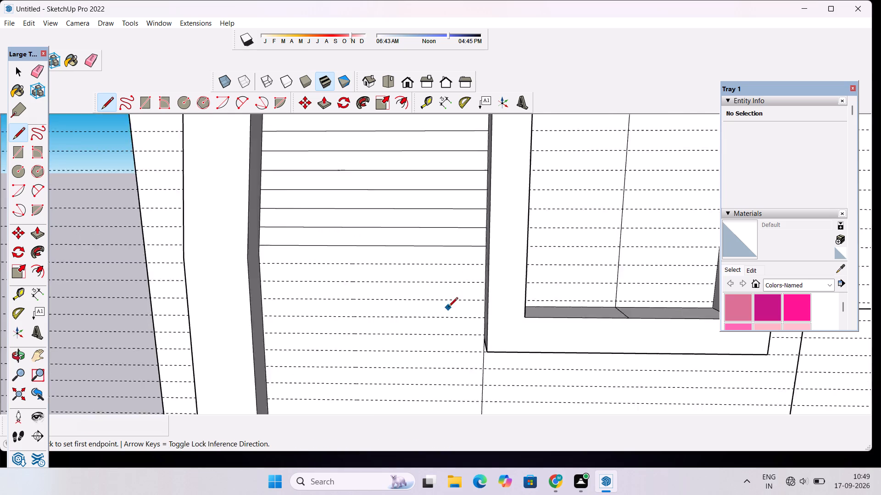
scroll(448, 308, "up", 2)
scroll(484, 282, "up", 2)
left_click(503, 241)
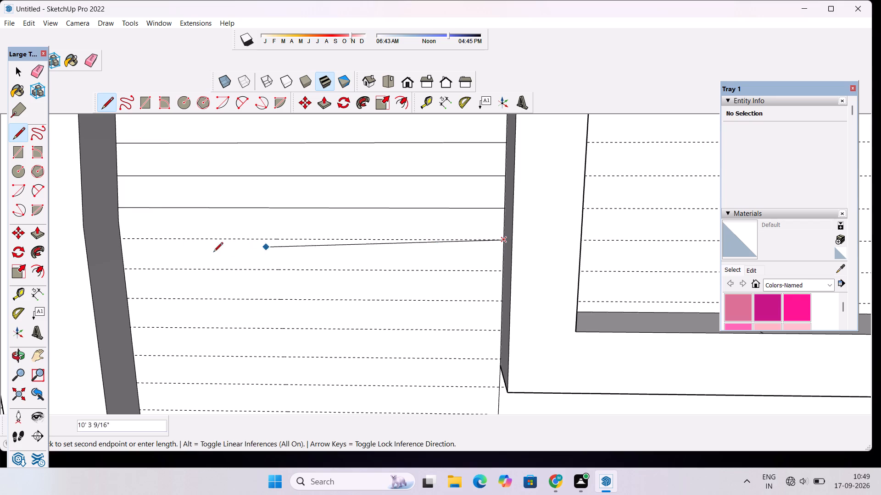
left_click(119, 241)
Draw four more lines, each about 18'7" long, between the curved band and window frame, down to the last guide above the frame's bottom corner.
scroll(213, 217, "down", 8)
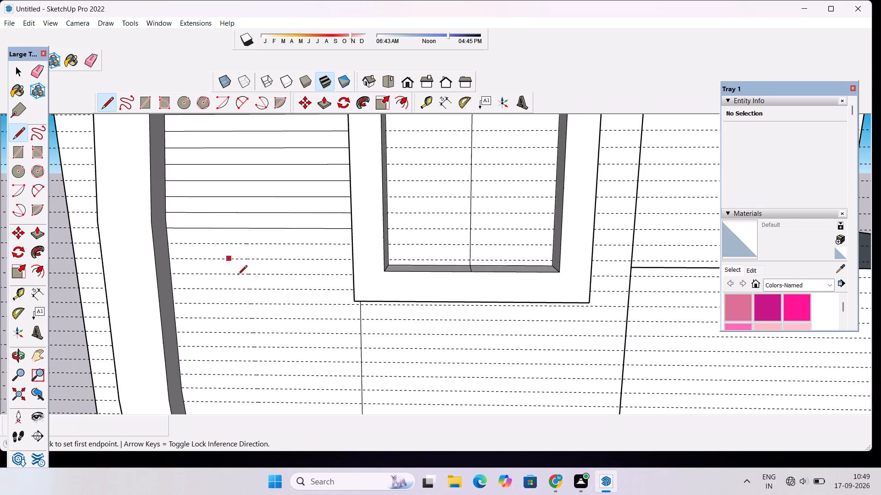
scroll(240, 279, "up", 5)
scroll(279, 259, "up", 4)
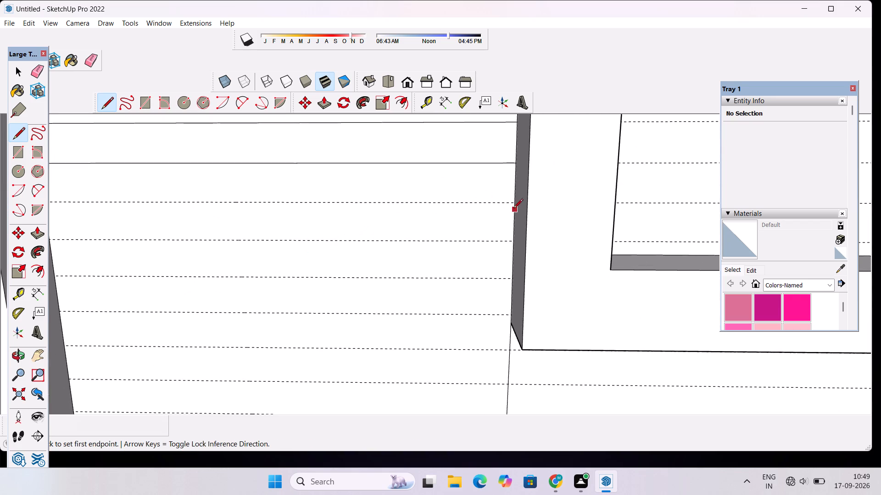
left_click(514, 204)
scroll(362, 208, "down", 6)
scroll(212, 202, "up", 3)
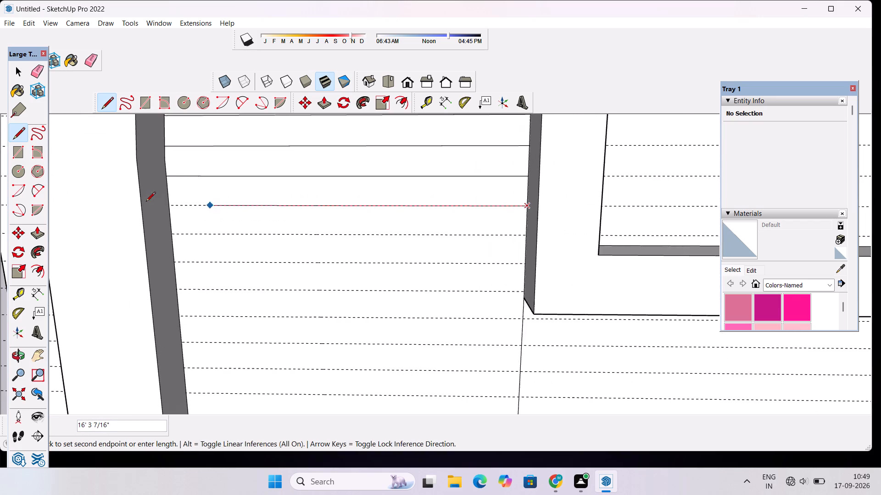
left_click(169, 206)
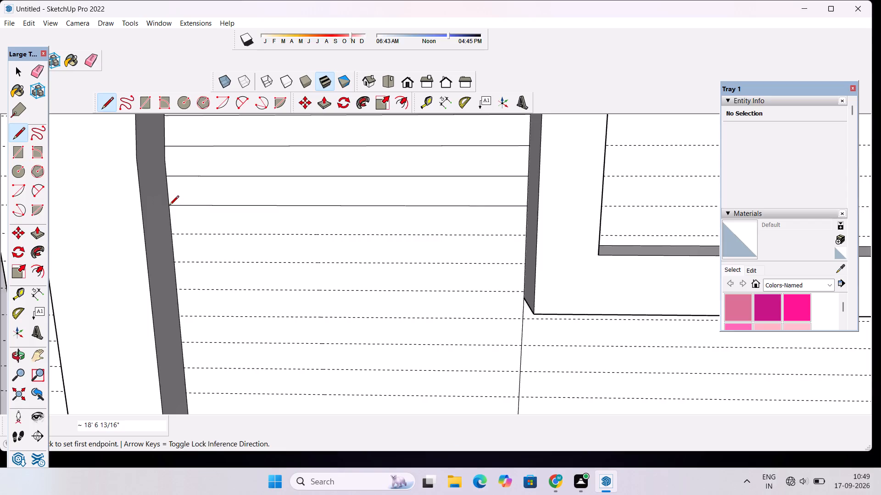
left_click(174, 234)
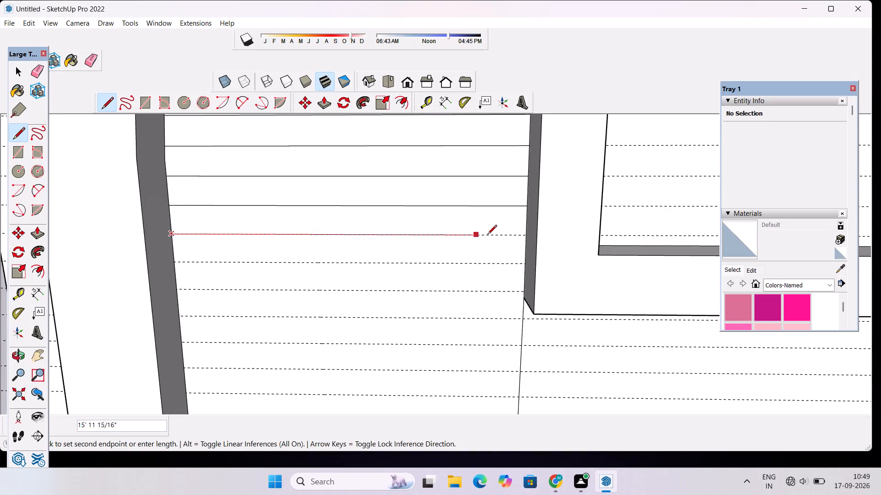
left_click(525, 236)
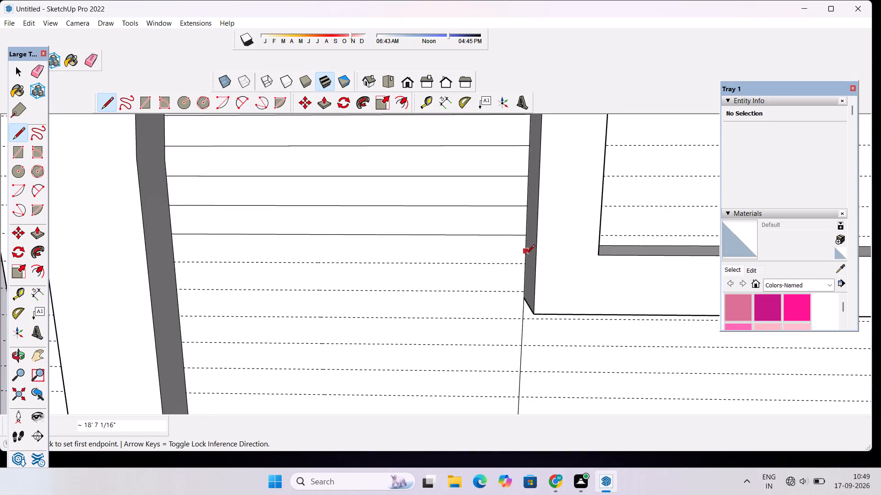
left_click(524, 264)
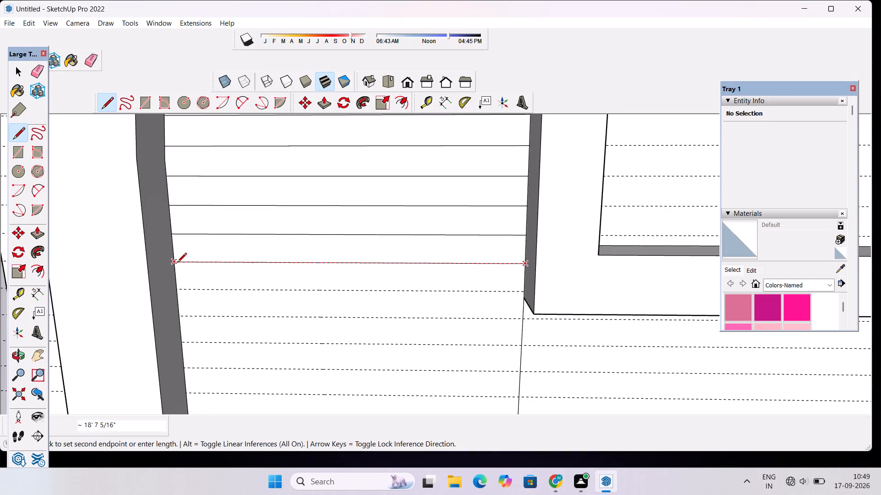
left_click(177, 263)
left_click(179, 291)
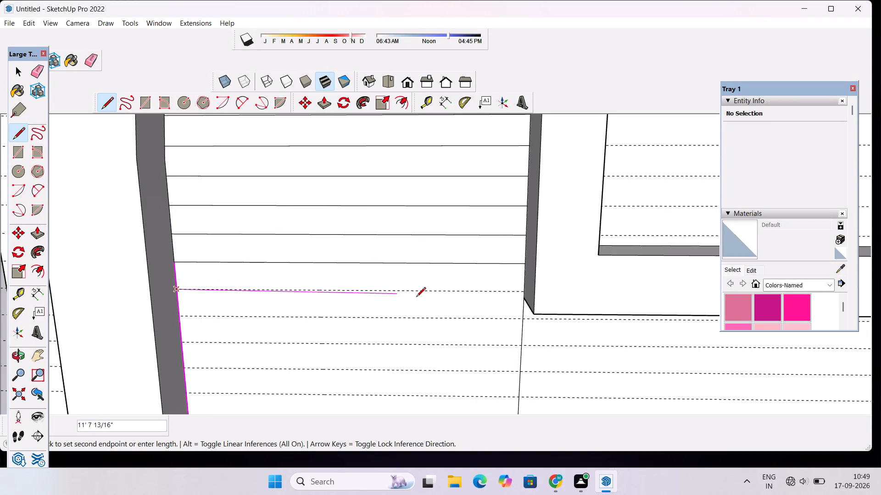
scroll(527, 294, "up", 8)
left_click(520, 288)
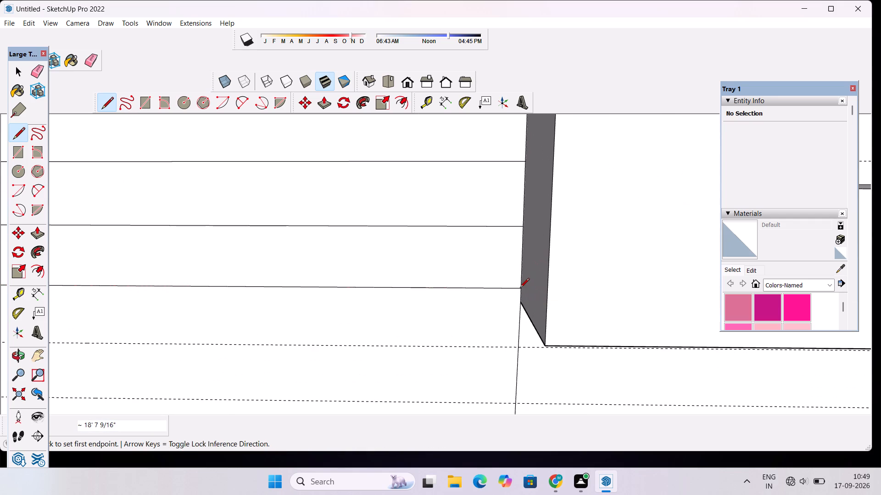
Draw a horizontal line along the first guide below the projecting window frame, from the vertical line to the curved band.
scroll(478, 227, "down", 9)
scroll(485, 294, "up", 4)
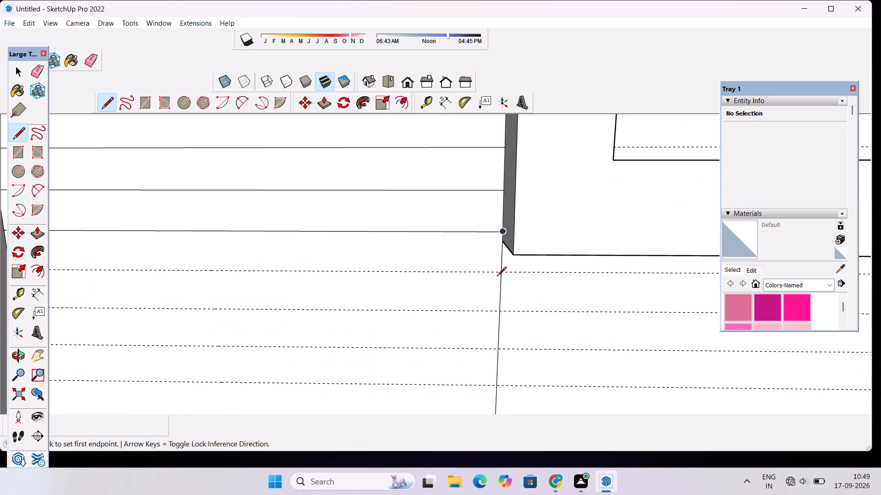
scroll(498, 277, "down", 11)
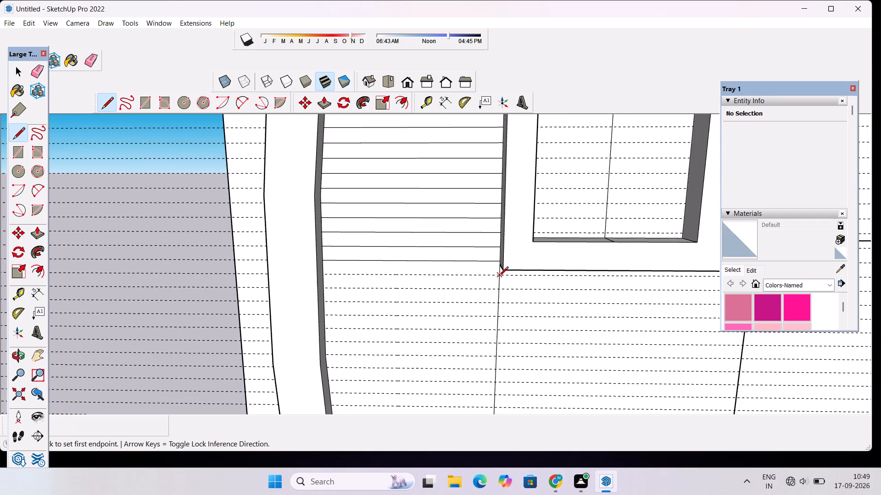
left_click(499, 277)
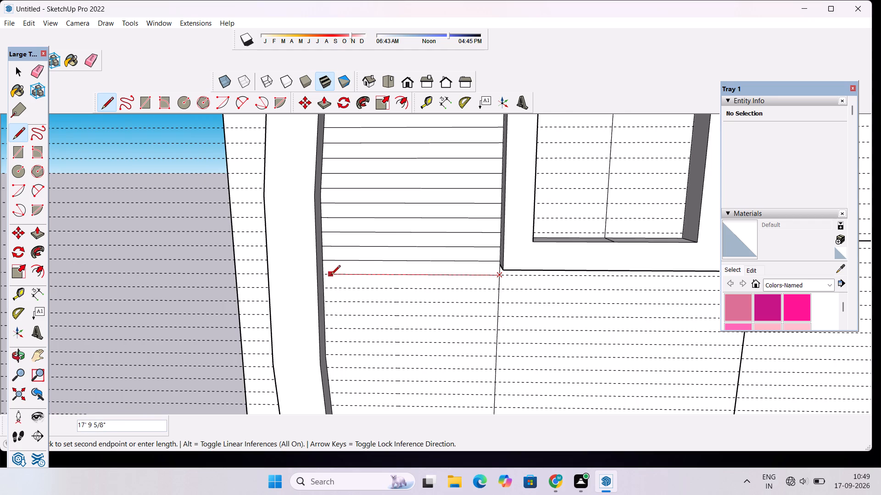
left_click(325, 275)
Draw lines about 5'10" and 6'5" long along the two lowest guides near the building's base, between the vertical line and curved band.
scroll(324, 275, "down", 9)
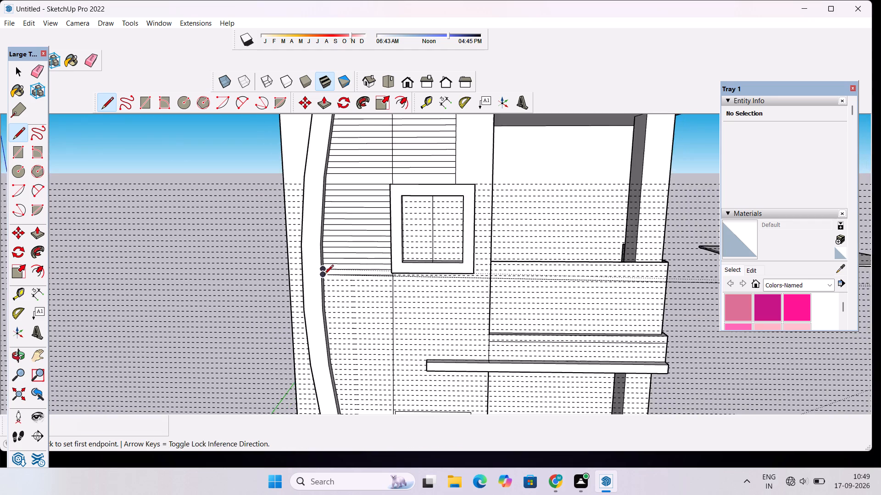
scroll(324, 275, "down", 18)
scroll(324, 275, "up", 1)
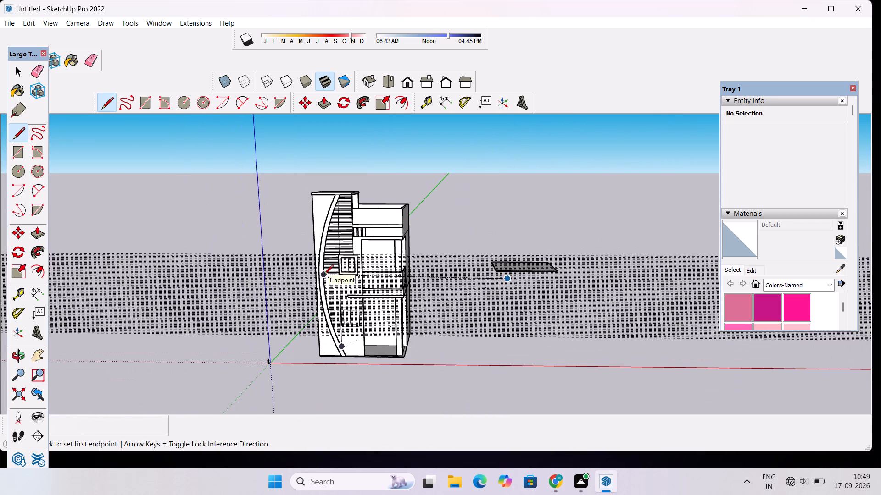
scroll(282, 301, "up", 2)
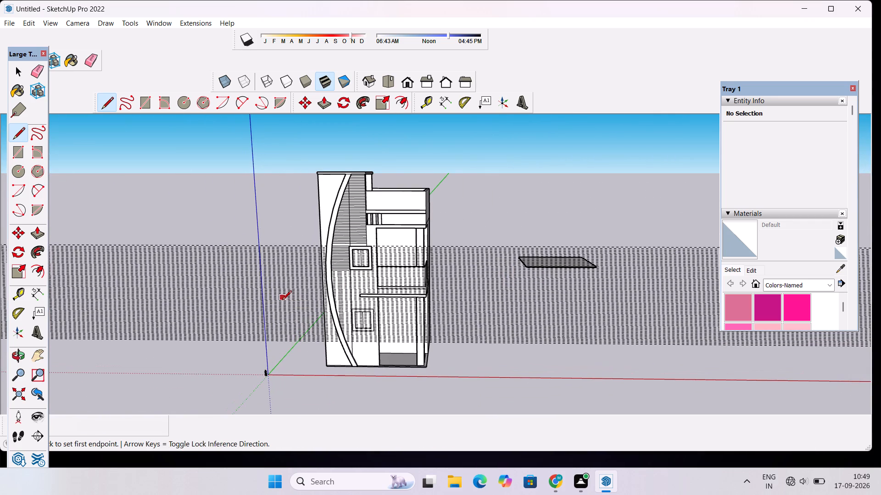
scroll(338, 295, "up", 1)
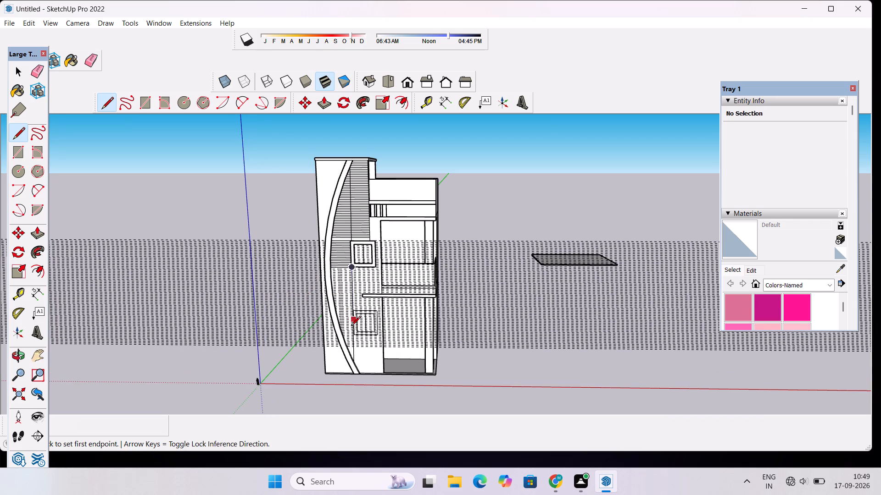
scroll(372, 380, "up", 18)
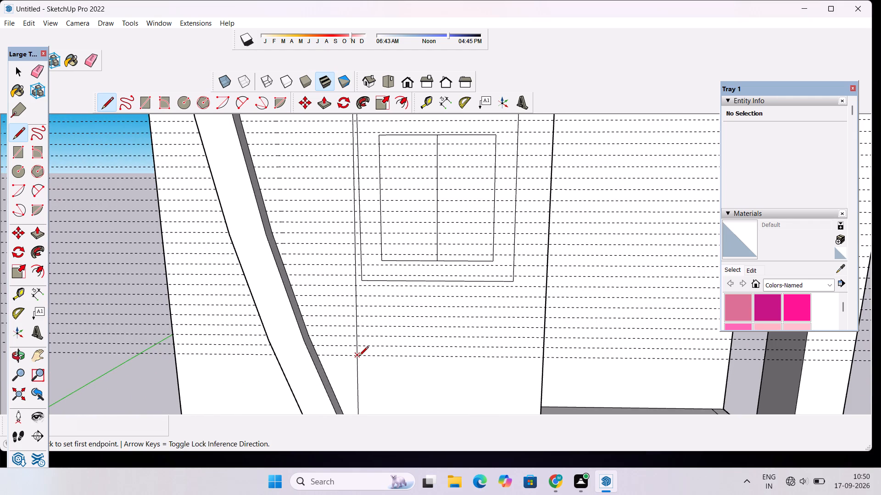
left_click(359, 357)
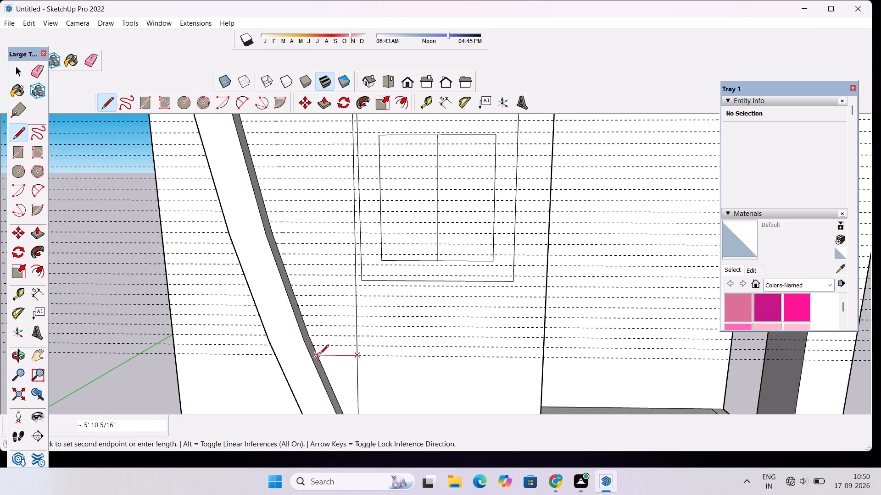
scroll(319, 355, "up", 4)
left_click(319, 355)
left_click(377, 341)
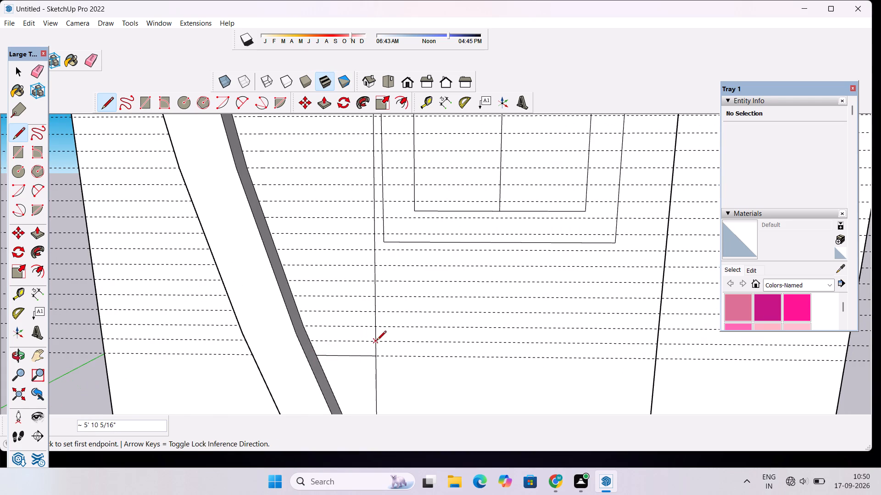
left_click(311, 341)
Draw three horizontal lines about 7', 7'6" and 7'11" long along the next guides up, between the vertical line and curved band.
left_click(374, 329)
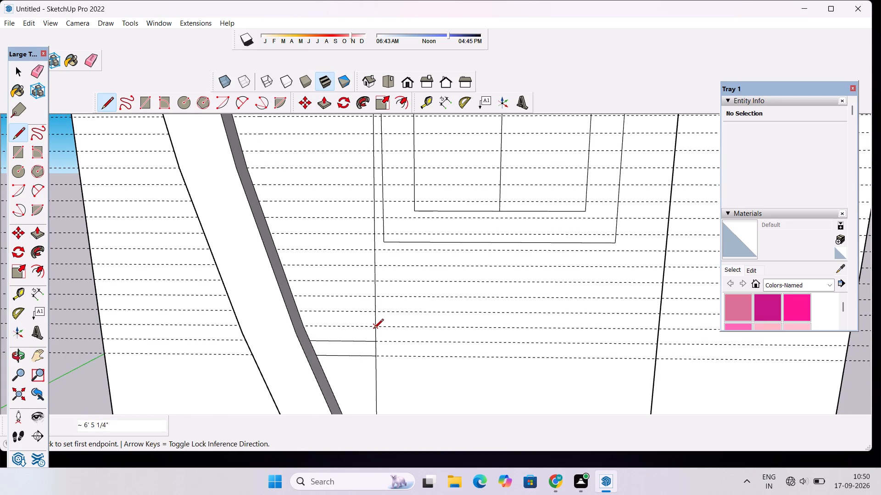
left_click(303, 329)
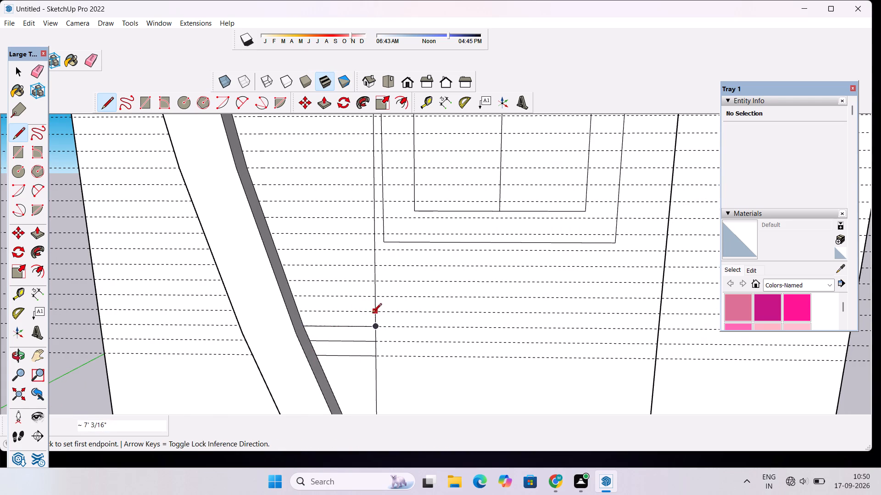
left_click(374, 313)
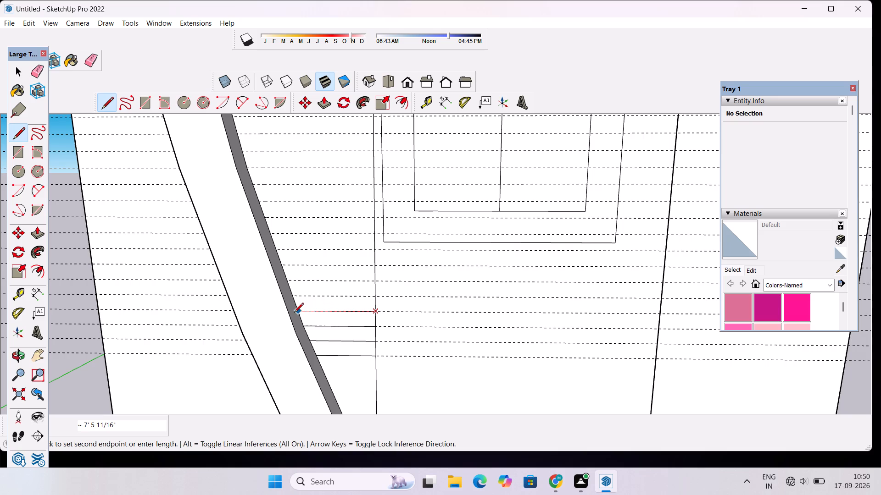
left_click(294, 313)
left_click(373, 298)
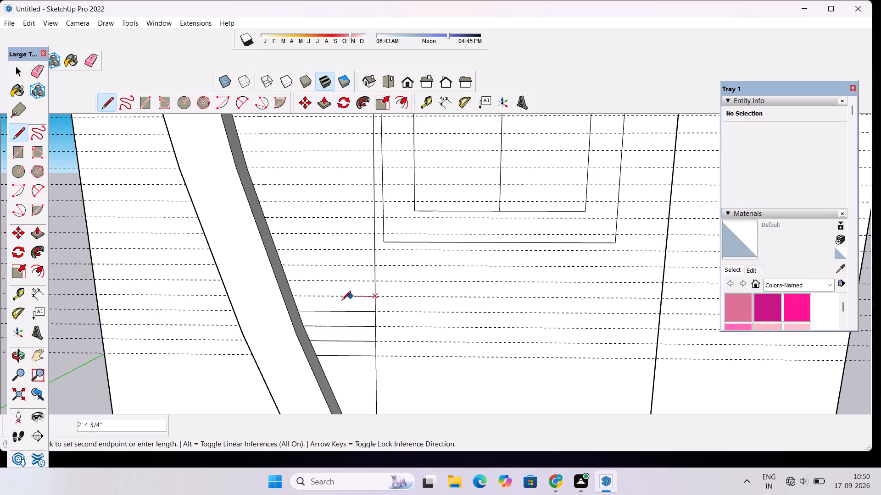
left_click(295, 296)
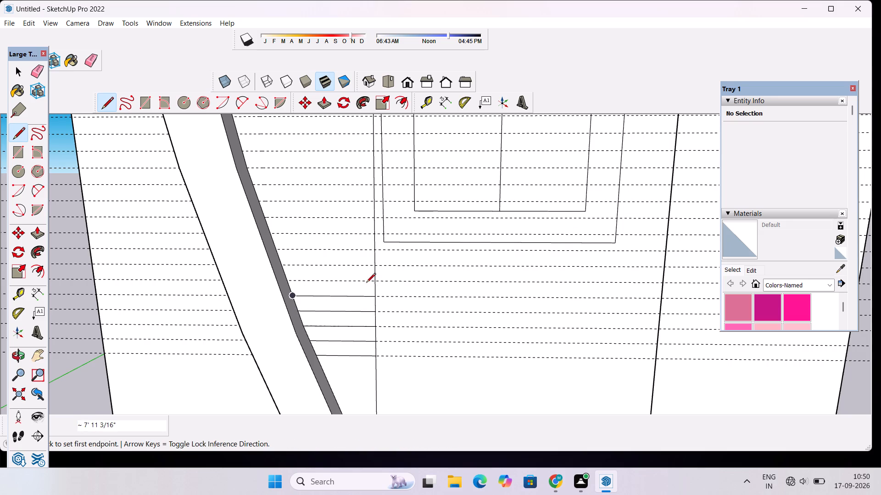
Draw four more lines along the next guides up, about 8'5", 8'10", 9'4" and 9'9" long, between the vertical line and curved band.
left_click(375, 284)
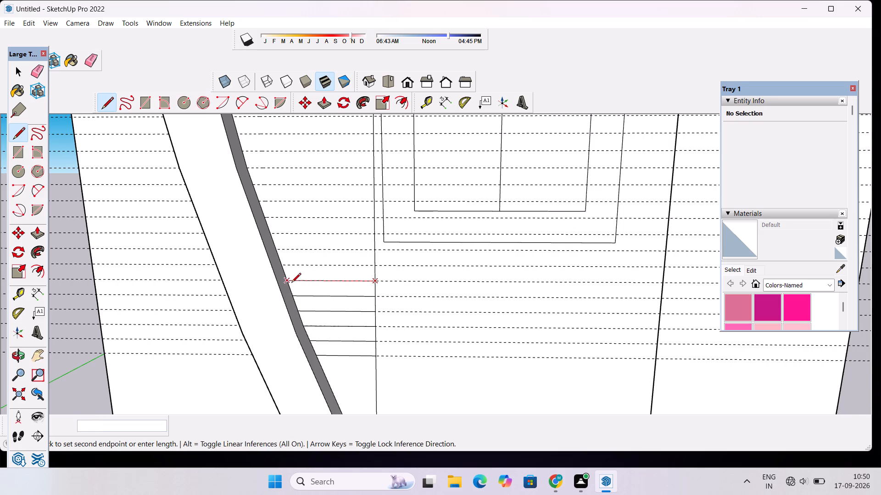
left_click(287, 281)
left_click(374, 267)
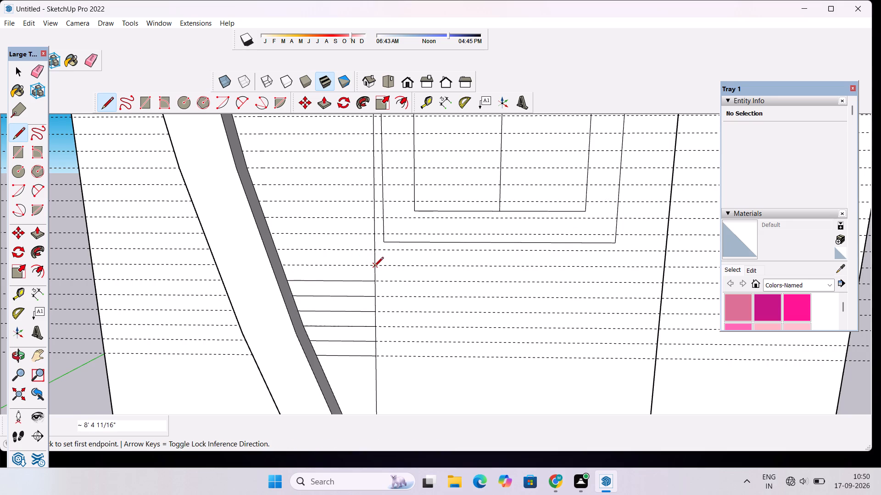
left_click(279, 267)
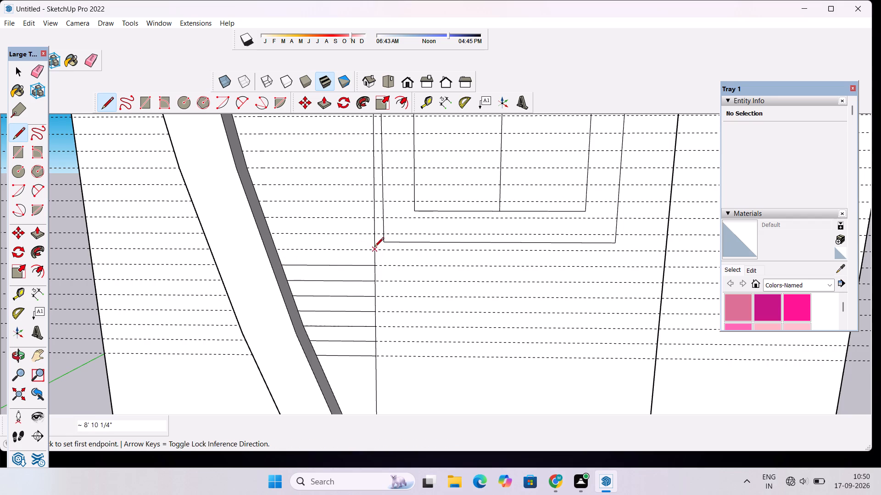
left_click(374, 248)
left_click(278, 252)
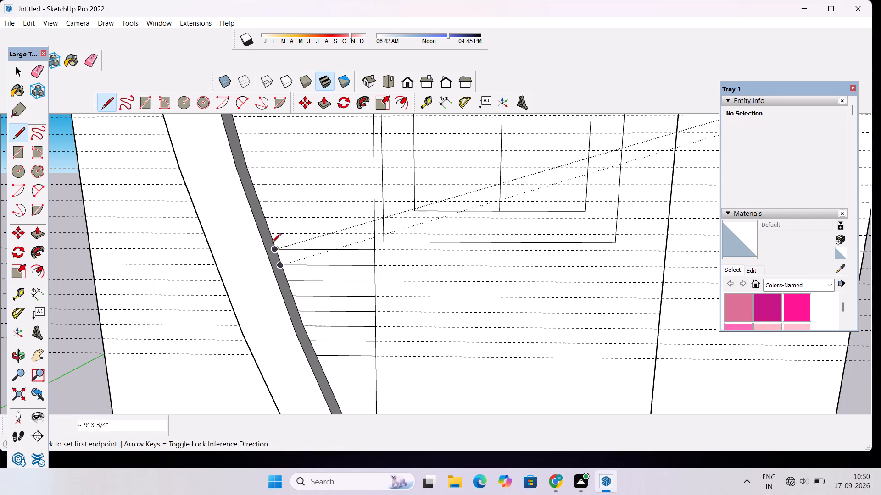
left_click(271, 235)
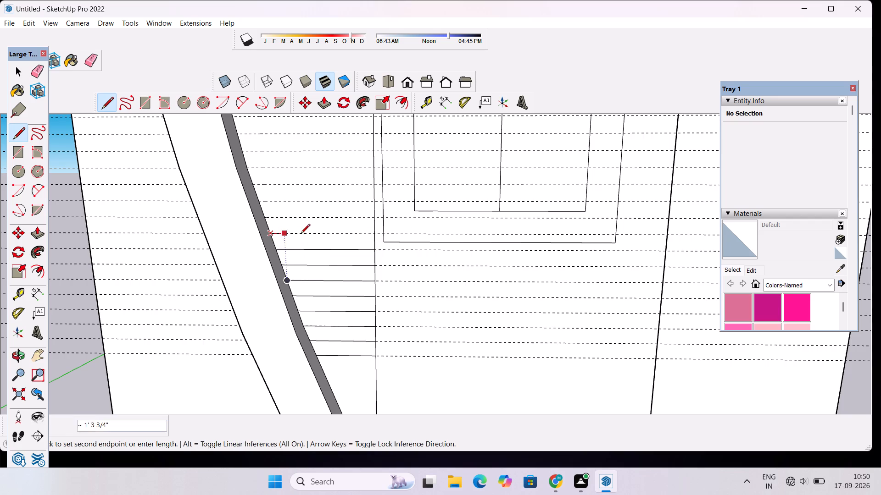
left_click(375, 237)
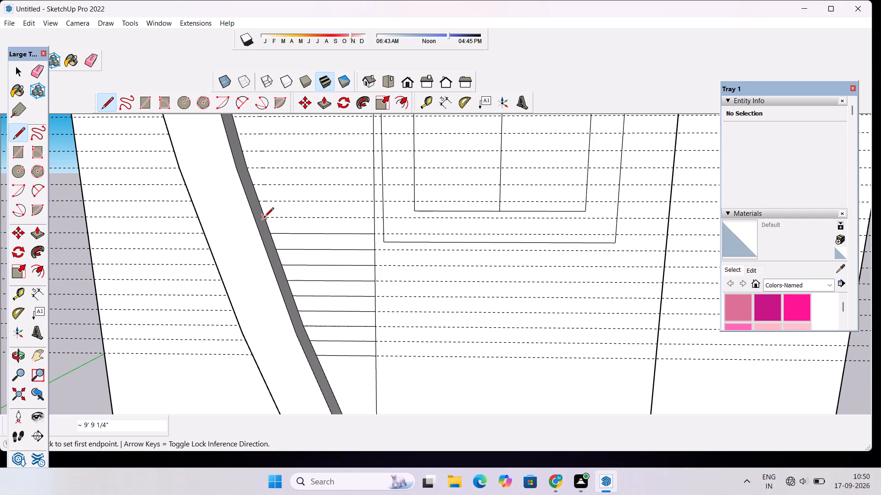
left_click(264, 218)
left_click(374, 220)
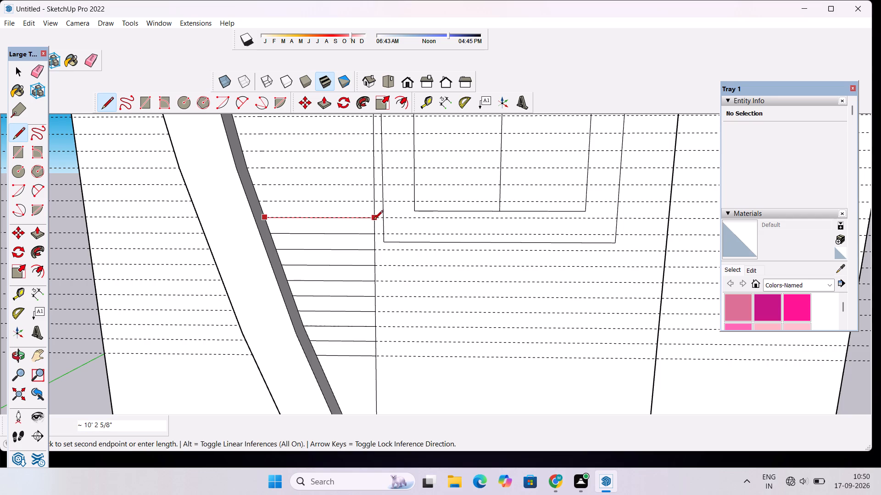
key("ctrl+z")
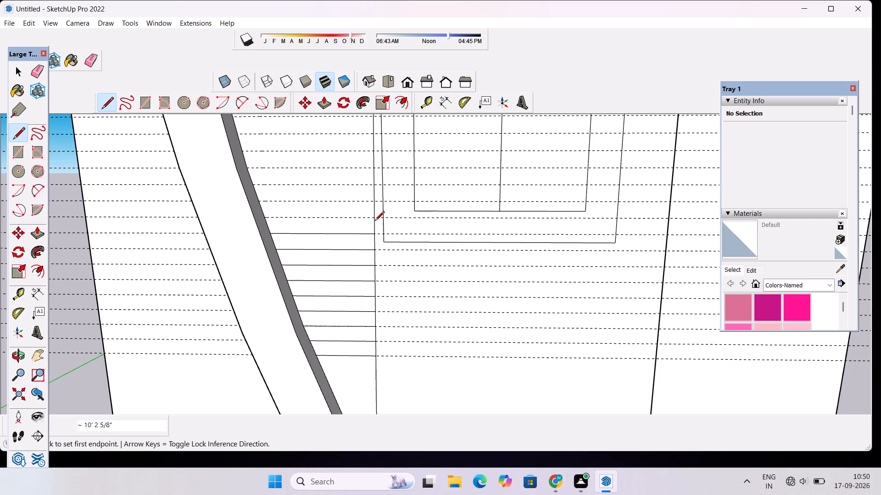
Draw lines along the next two guides up, between the vertical line and the curved band's inner edge.
scroll(372, 222, "up", 5)
left_click(374, 214)
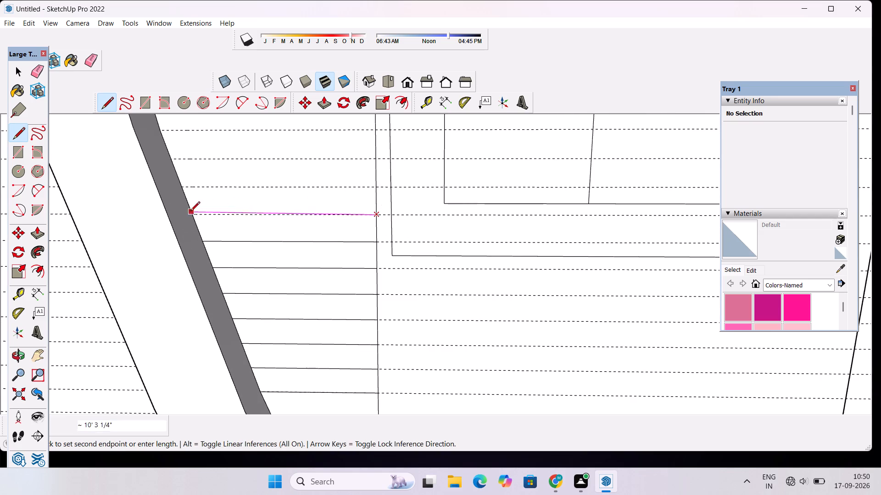
left_click(193, 215)
left_click(183, 187)
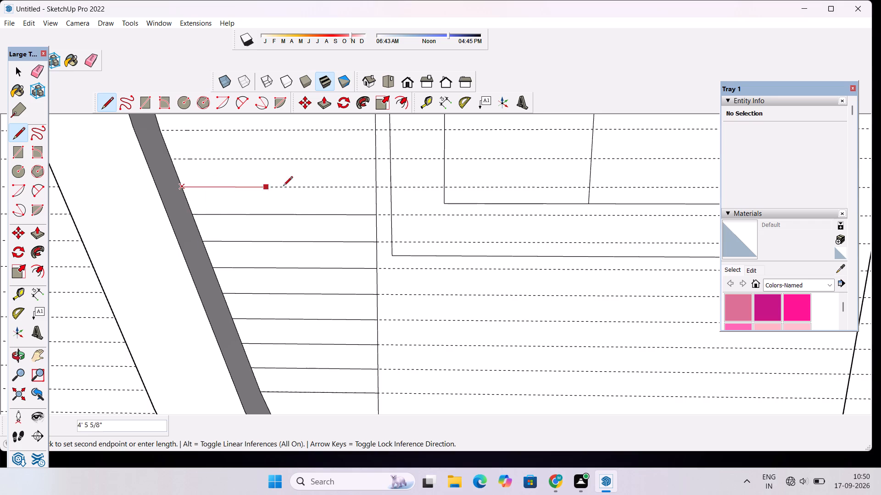
left_click(374, 189)
Draw a line about 11'2" long from the vertical line to the curved band, along the guide just below the band's bend.
scroll(374, 270, "down", 3)
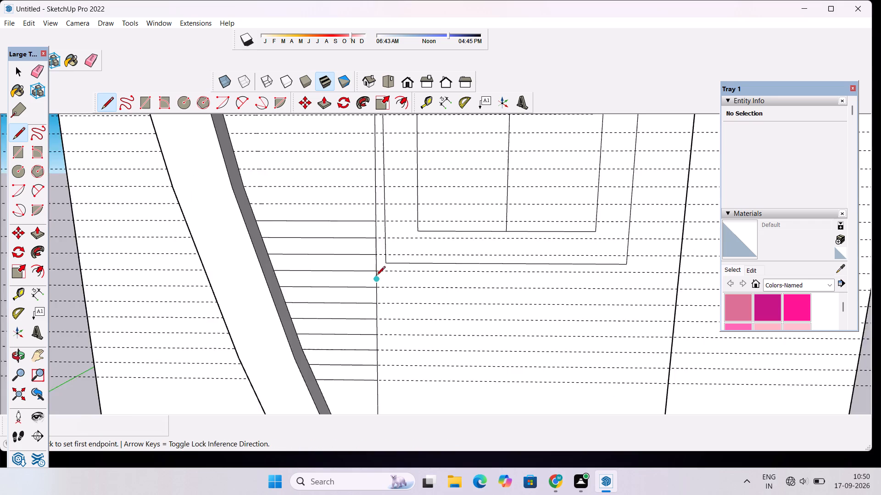
scroll(376, 276, "down", 15)
scroll(327, 261, "down", 8)
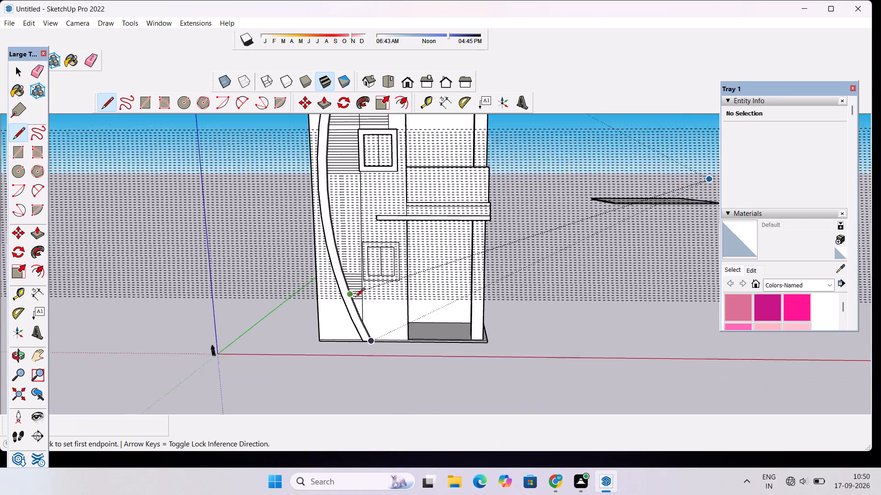
scroll(355, 298, "down", 2)
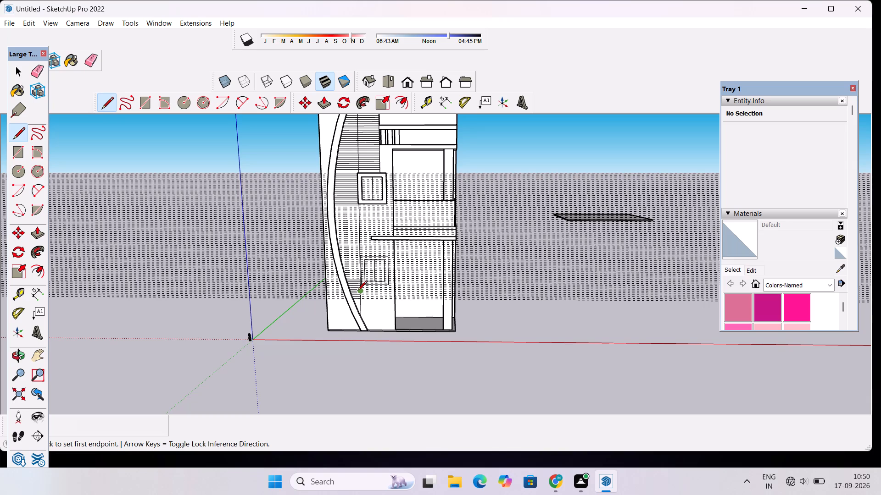
scroll(354, 302, "up", 6)
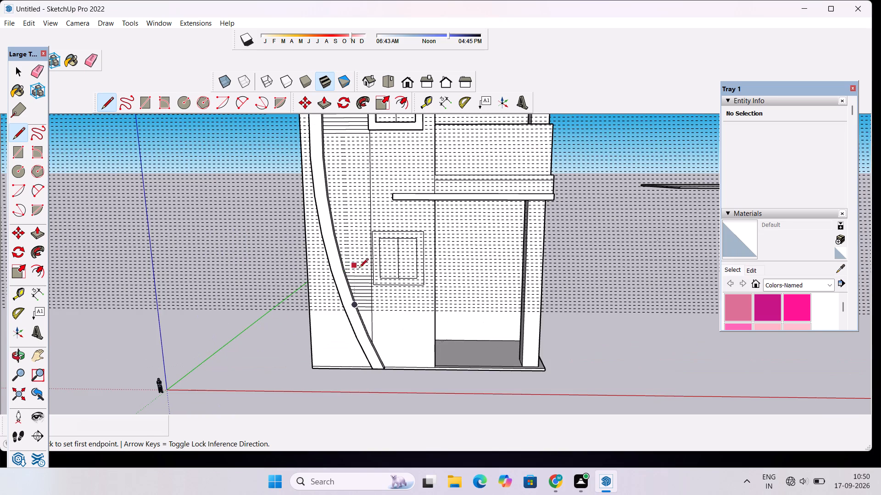
scroll(362, 269, "up", 19)
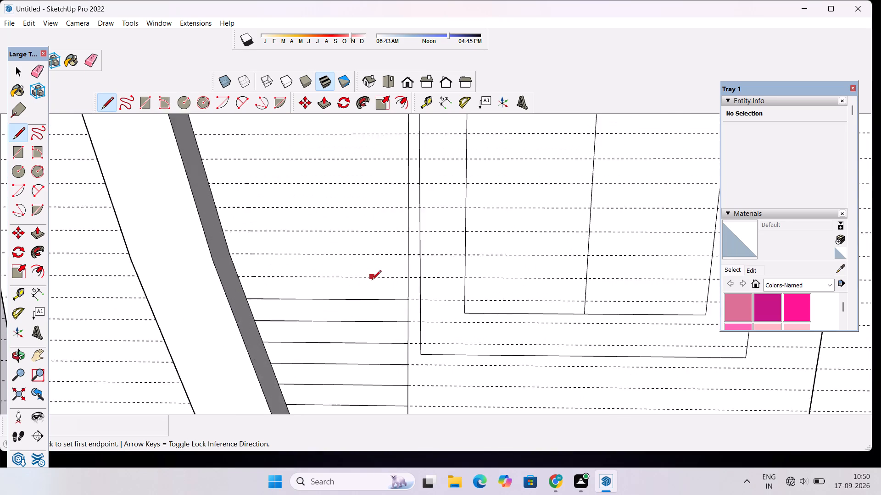
scroll(372, 280, "up", 2)
left_click(419, 276)
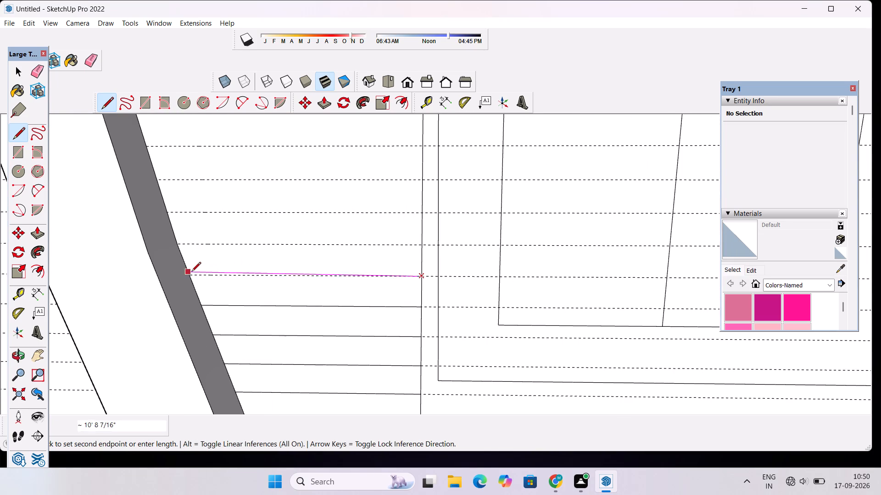
left_click(190, 274)
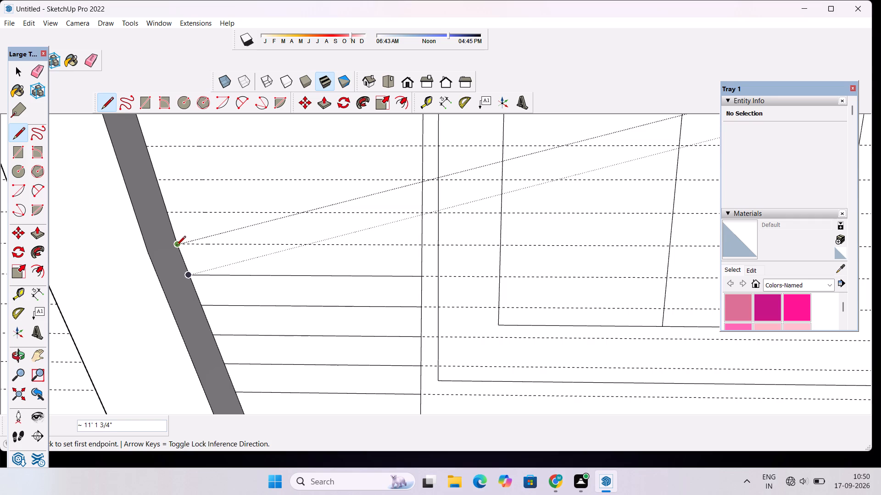
Draw lines about 11'7" and 11'11" long between the curved band and vertical line, along the guide at the band's bend and the one above.
scroll(176, 247, "up", 12)
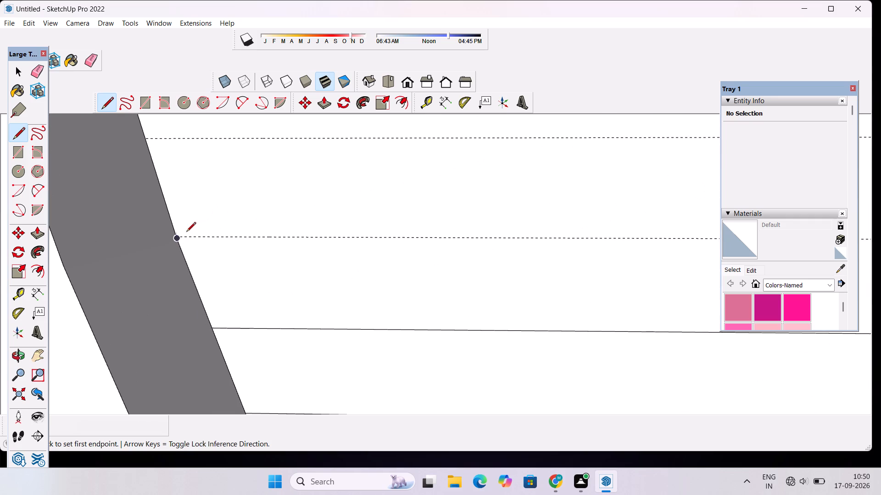
scroll(182, 247, "up", 12)
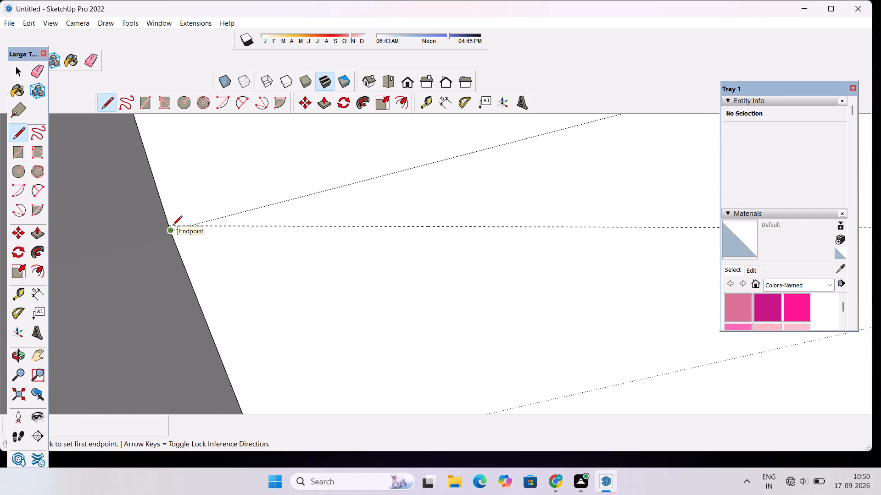
scroll(173, 226, "up", 10)
left_click(165, 224)
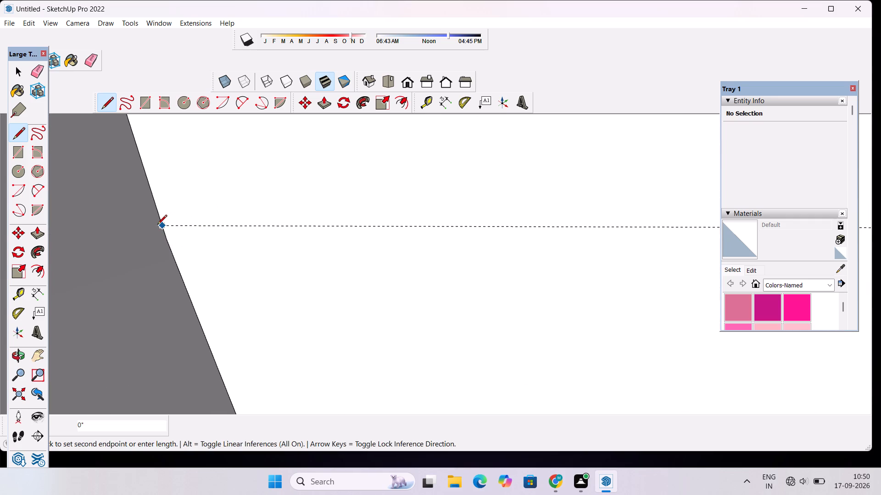
scroll(157, 225, "down", 20)
scroll(157, 225, "down", 15)
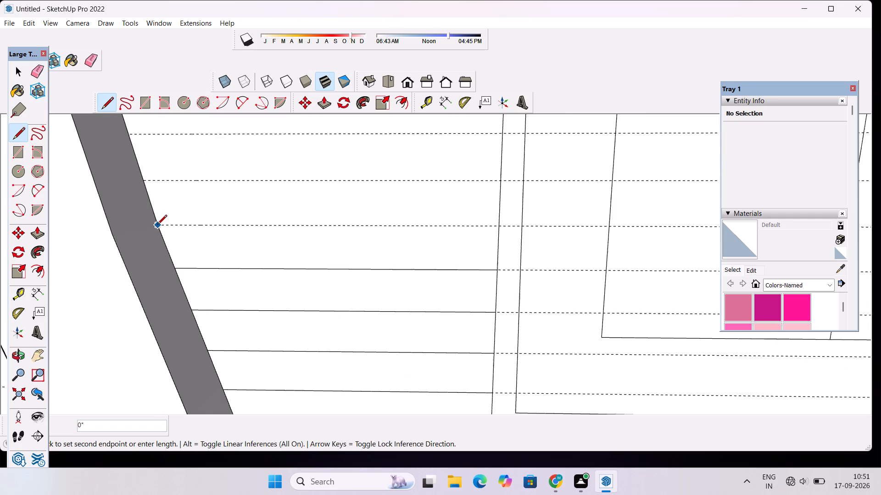
scroll(157, 225, "down", 5)
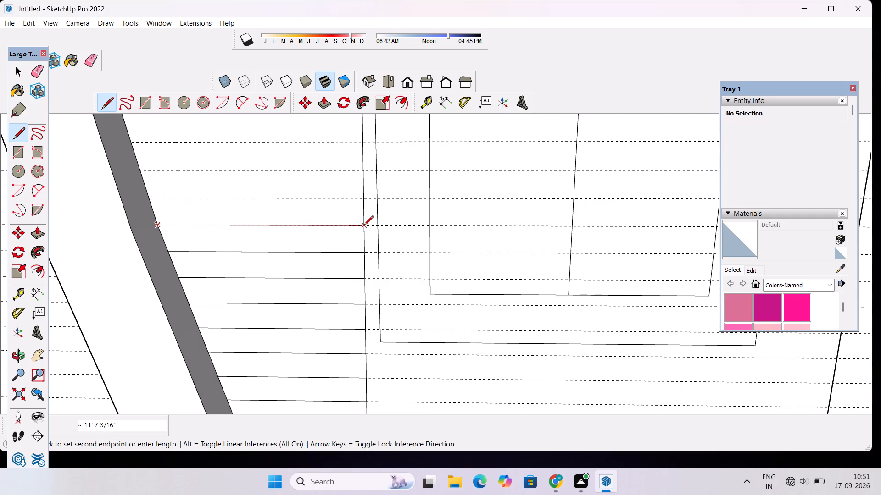
left_click(364, 226)
left_click(364, 198)
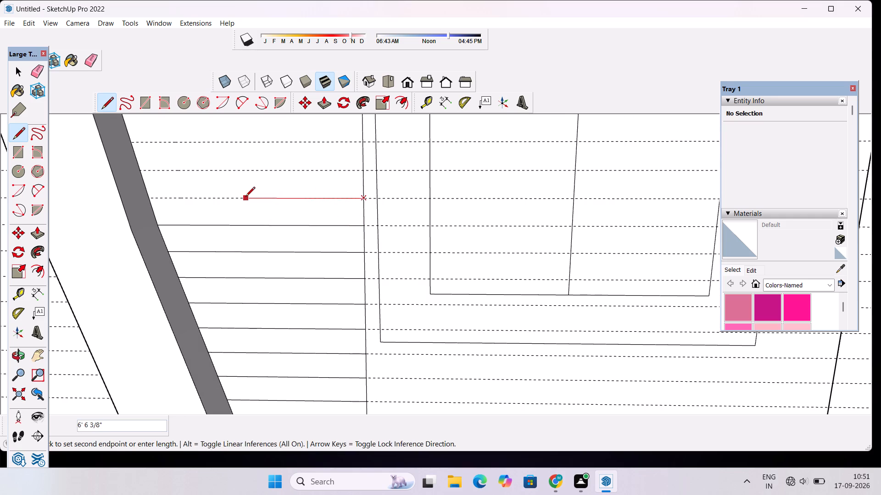
scroll(245, 197, "down", 12)
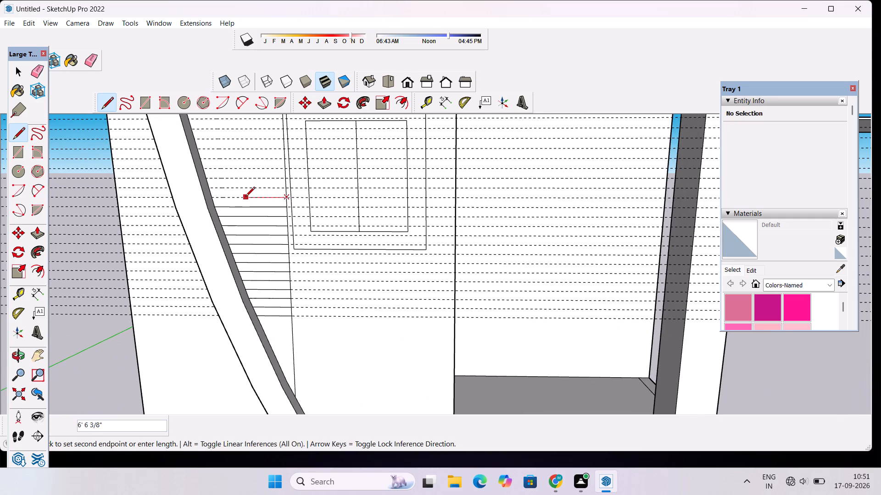
scroll(245, 197, "down", 1)
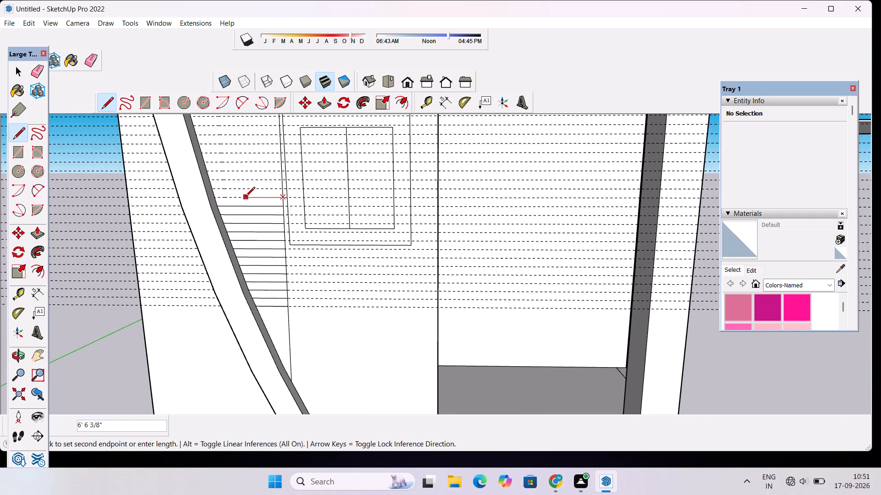
scroll(245, 197, "up", 2)
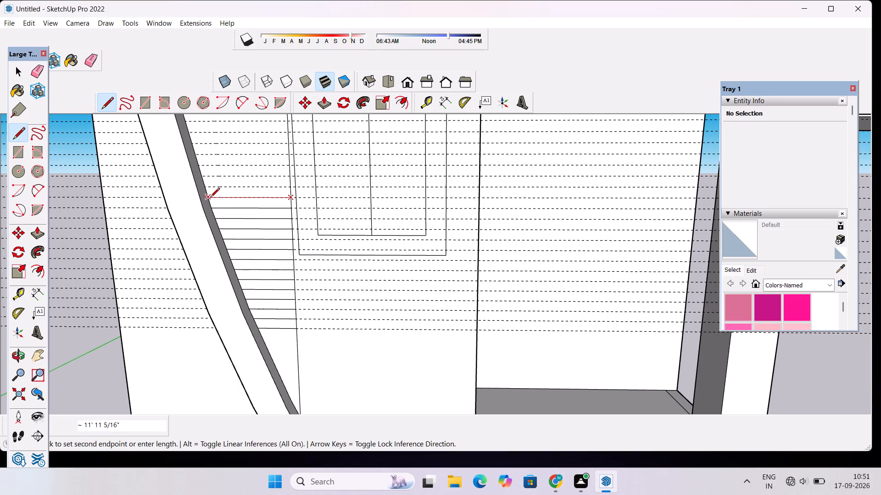
left_click(210, 198)
Draw two short lines about 9" long from the lower window's outer outline to the vertical line, along the top drawn line's guide and the one below.
scroll(290, 199, "down", 6)
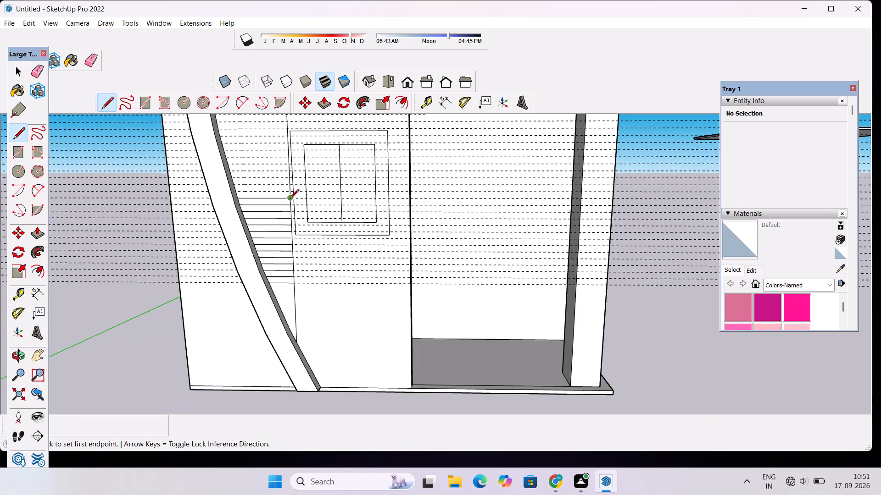
scroll(290, 199, "down", 3)
scroll(290, 199, "up", 15)
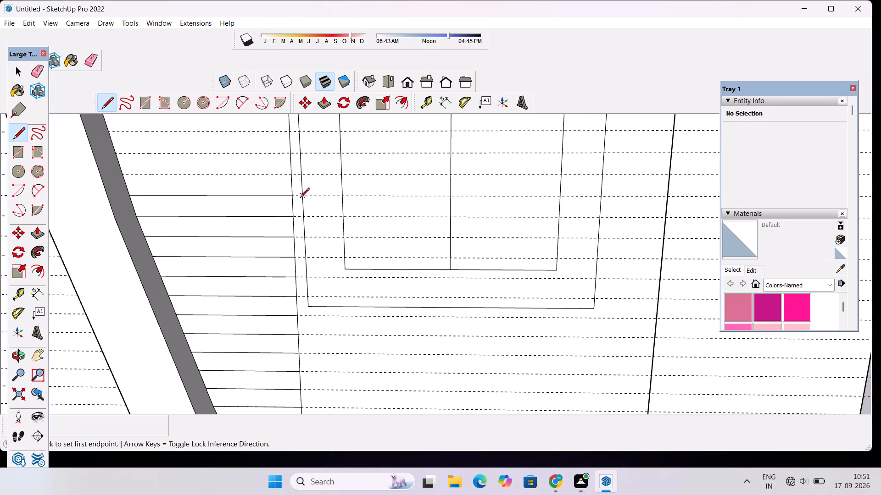
left_click(303, 197)
left_click(289, 194)
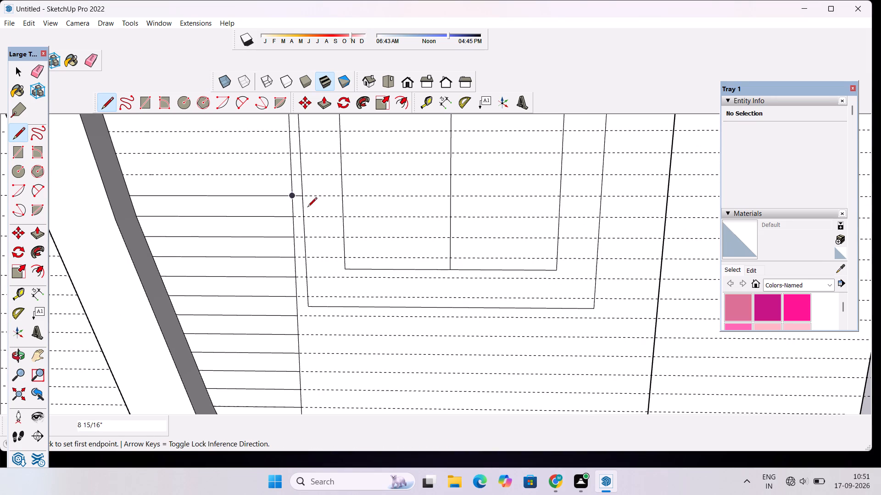
left_click(304, 218)
left_click(292, 217)
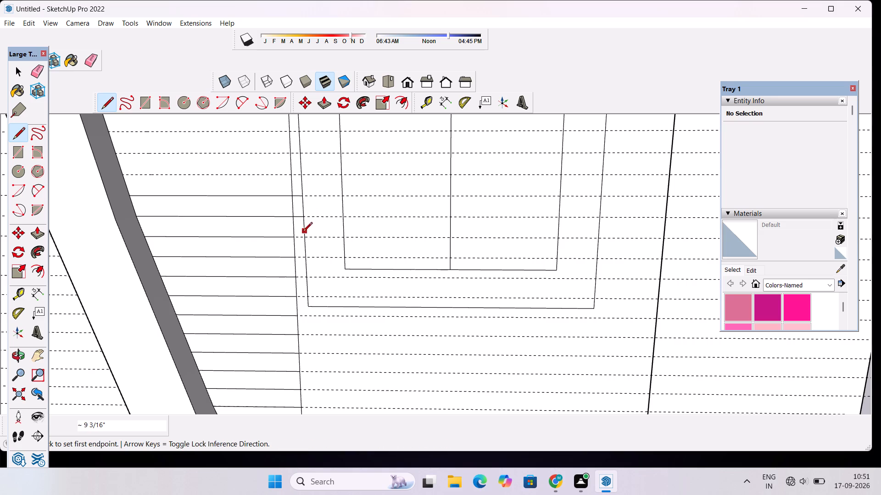
Draw two short lines, about 9 7/16" and 9 11/16", from the lower window's outer outline to the vertical line, along the next two guides down.
left_click(304, 237)
left_click(296, 239)
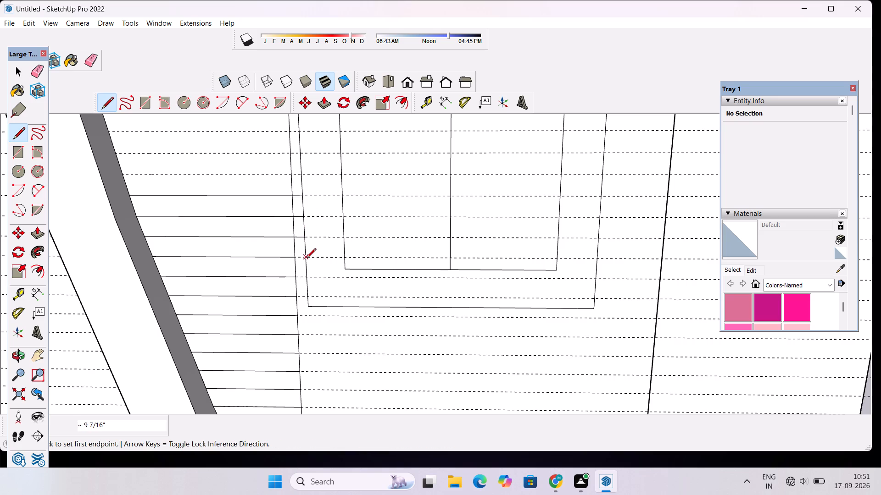
left_click(304, 259)
left_click(294, 258)
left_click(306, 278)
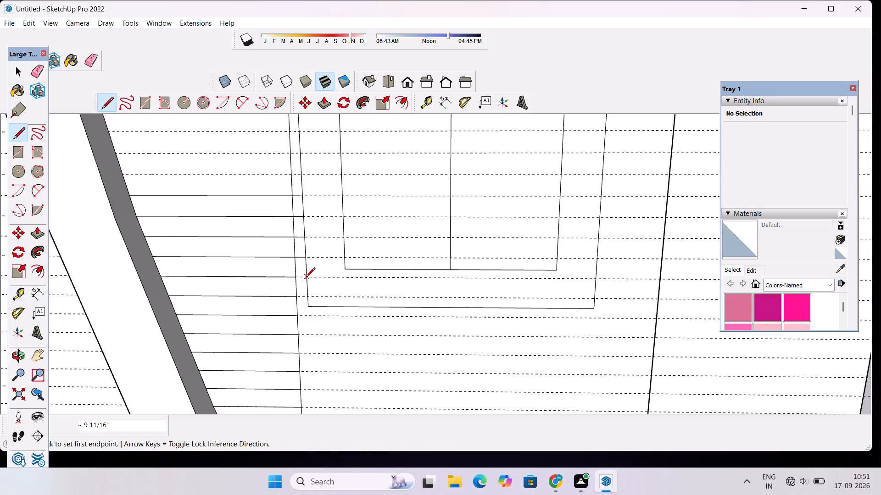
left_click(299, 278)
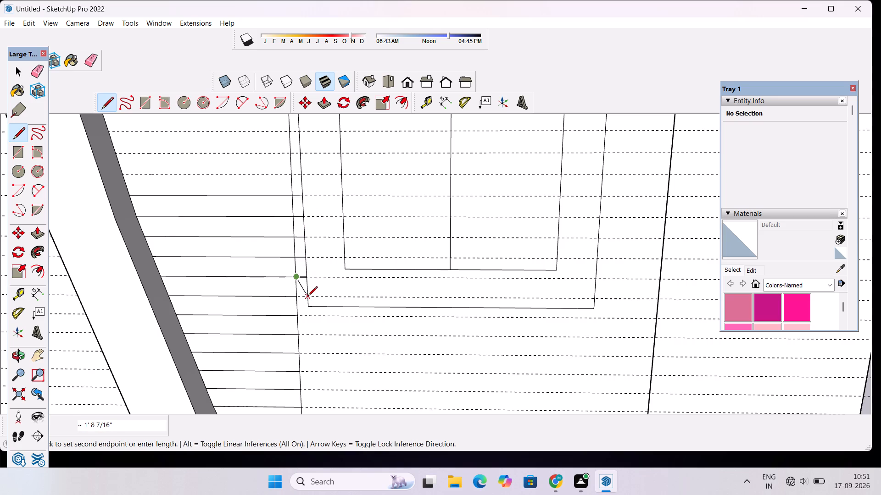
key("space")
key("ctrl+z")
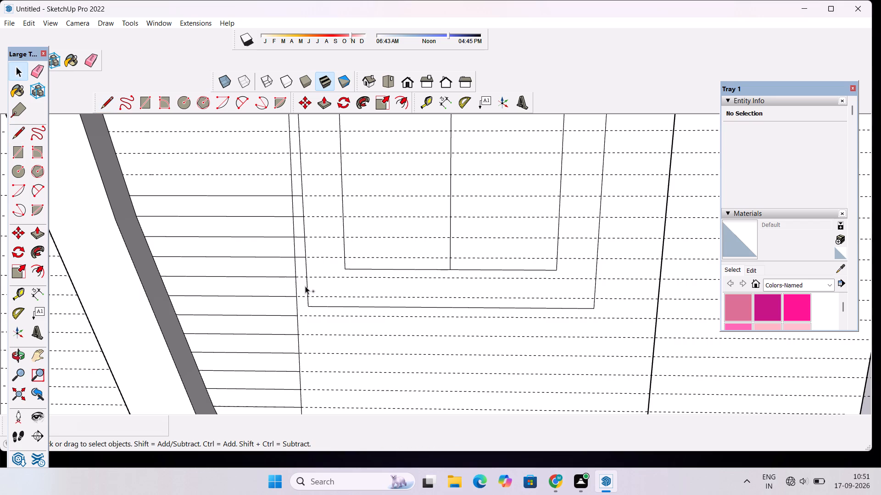
Draw two short lines about 10" long from the window's outer outline to the vertical line, along the last two guides above its bottom edge.
key("l")
scroll(302, 282, "up", 9)
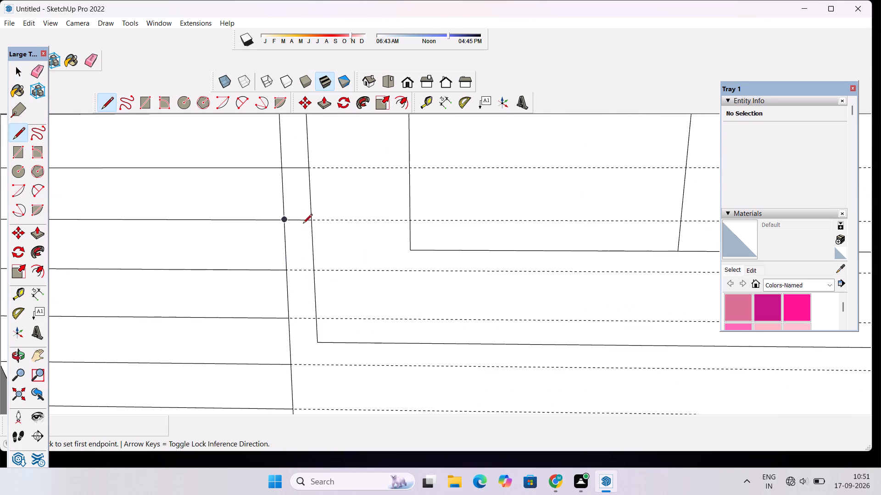
left_click(314, 269)
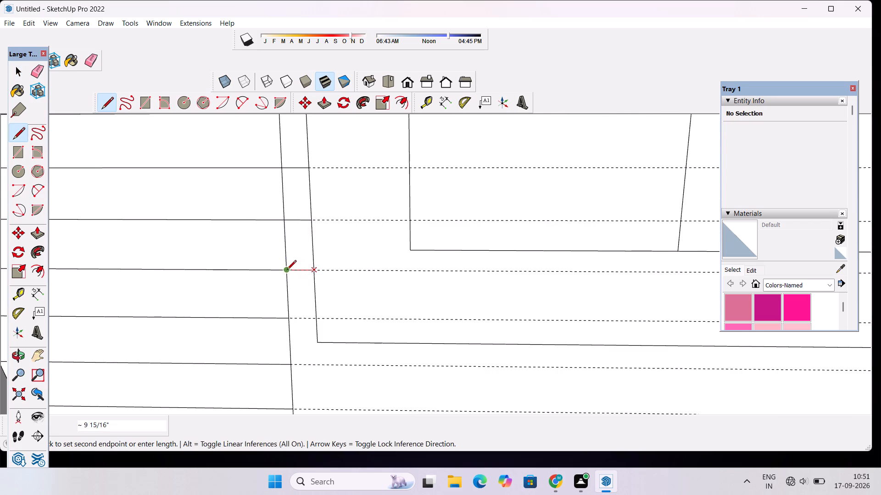
left_click(287, 270)
left_click(315, 319)
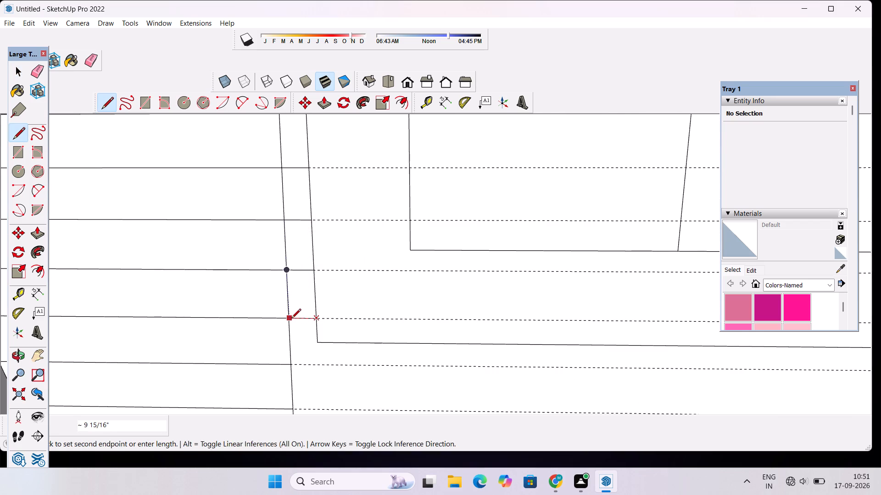
left_click(291, 319)
Draw lines about 15'6" and 15'9" from the vertical line to the curved band, along the second and third guides above the lower window's outline.
scroll(318, 356, "down", 20)
scroll(318, 356, "down", 1)
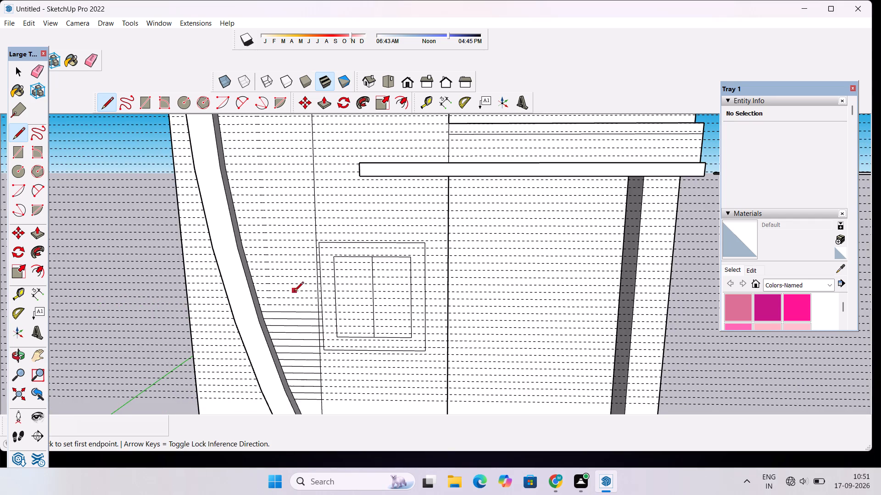
scroll(294, 301, "up", 8)
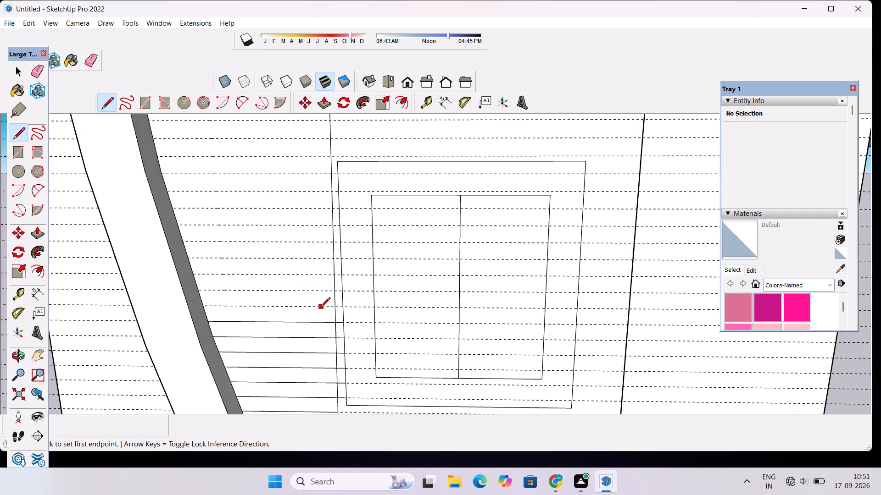
scroll(321, 308, "down", 18)
scroll(326, 297, "up", 5)
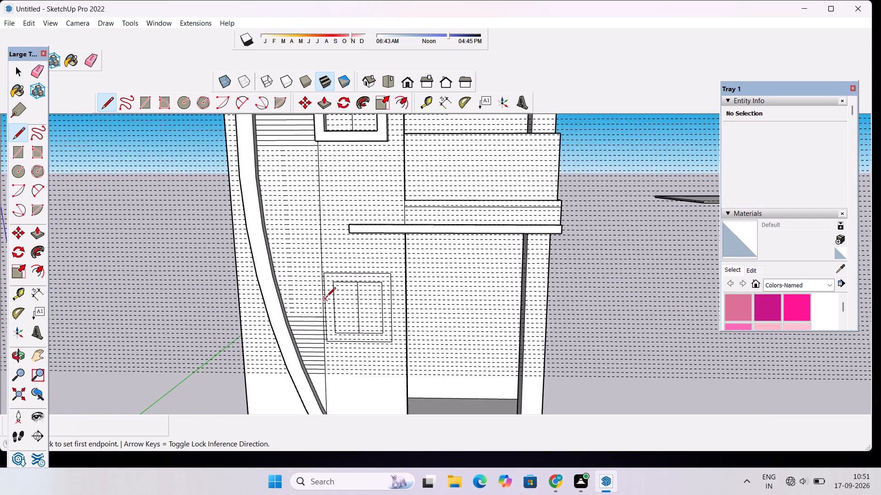
scroll(326, 297, "up", 3)
scroll(317, 258, "up", 9)
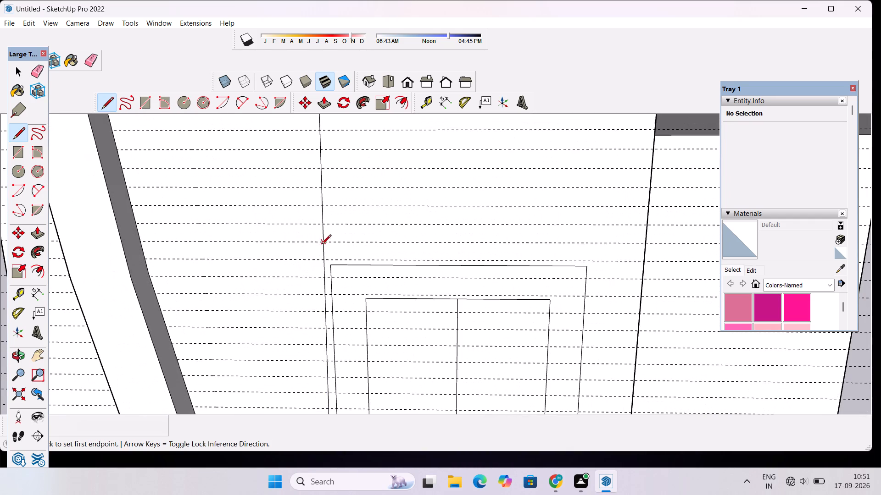
left_click(322, 245)
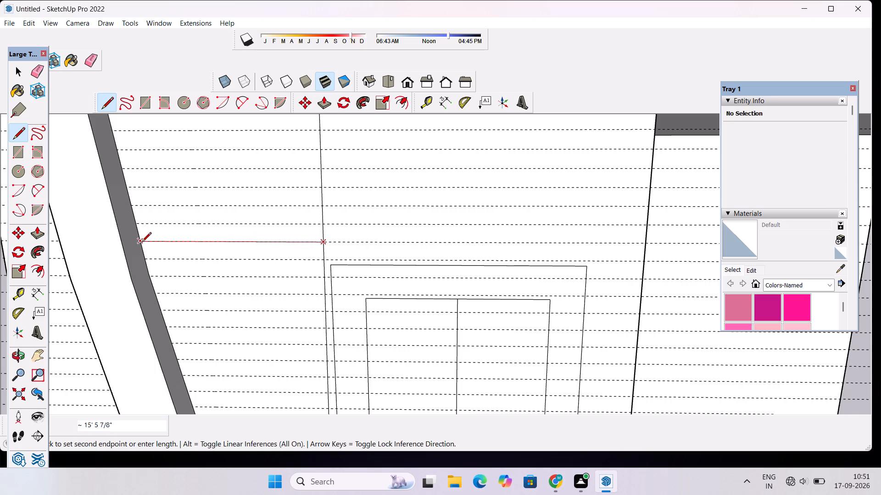
left_click(142, 242)
left_click(323, 225)
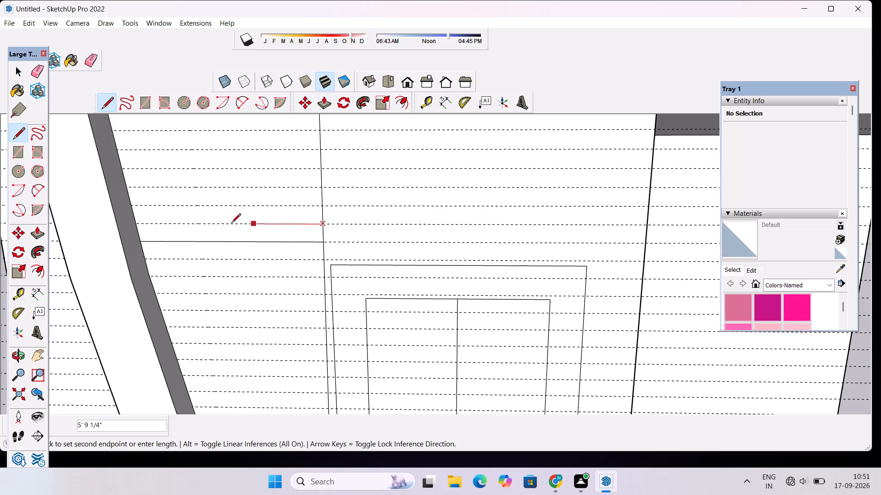
left_click(136, 224)
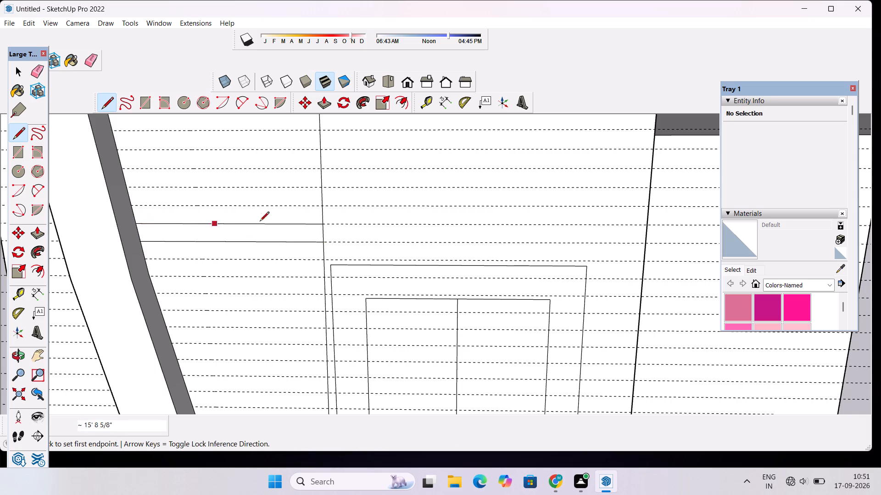
Draw lines about 15'11" and 16'2" long between the vertical line and the curved band, along the next two guides up.
left_click(324, 208)
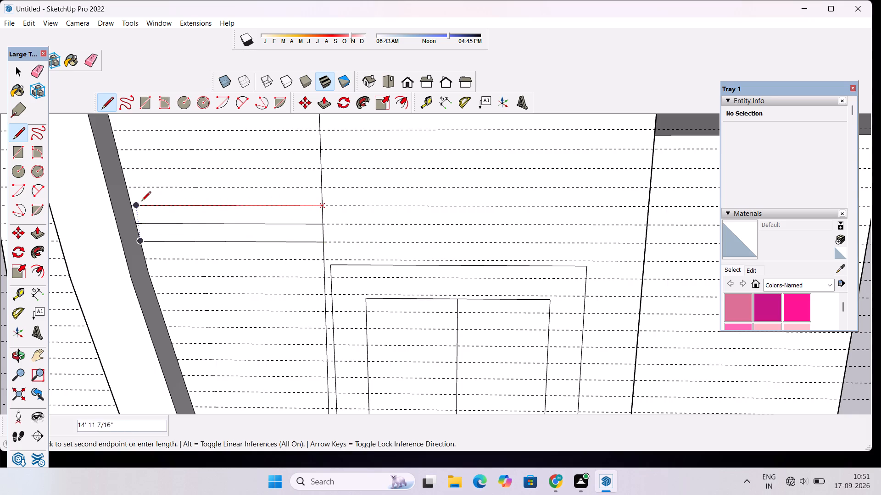
scroll(132, 209, "up", 6)
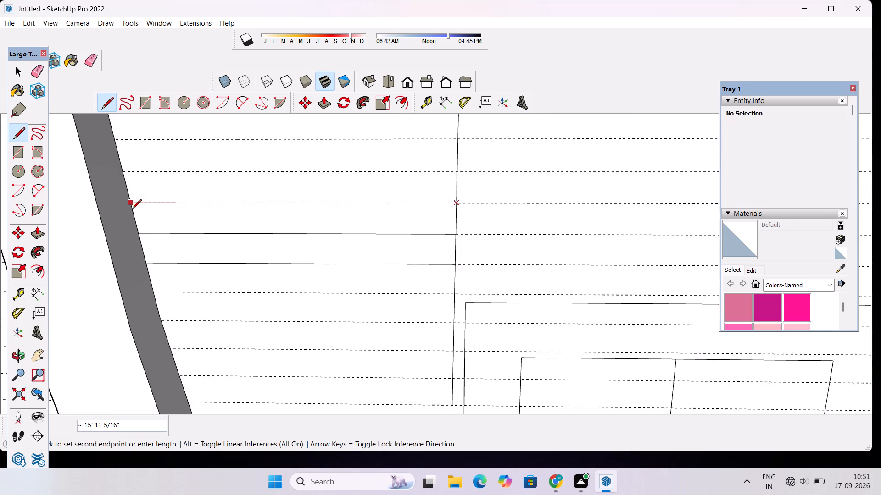
scroll(132, 209, "up", 4)
left_click(131, 199)
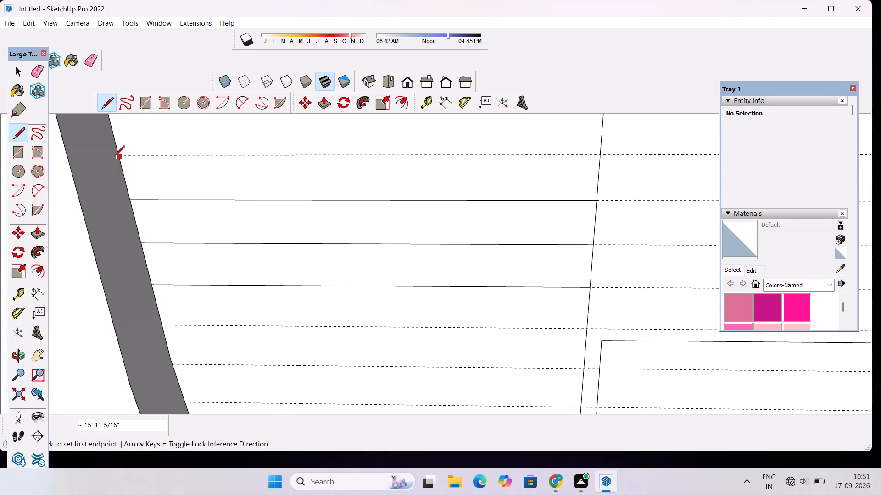
left_click(120, 155)
scroll(114, 157, "down", 11)
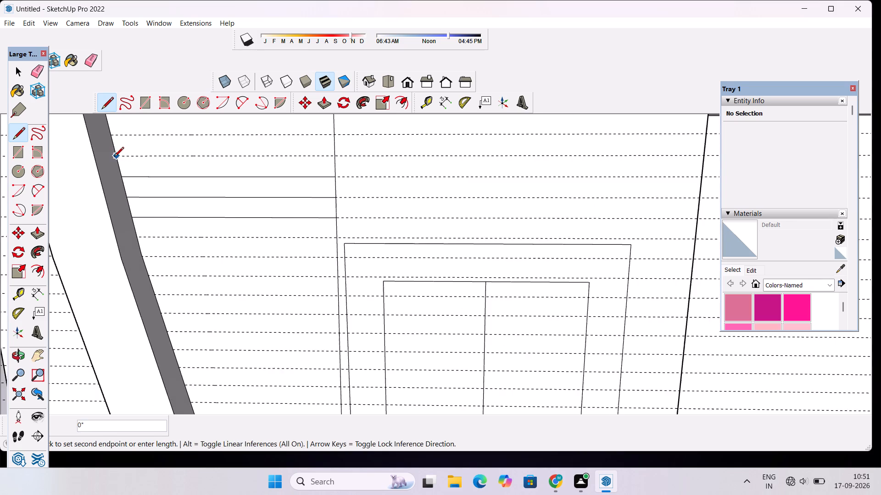
scroll(114, 157, "down", 3)
left_click(273, 157)
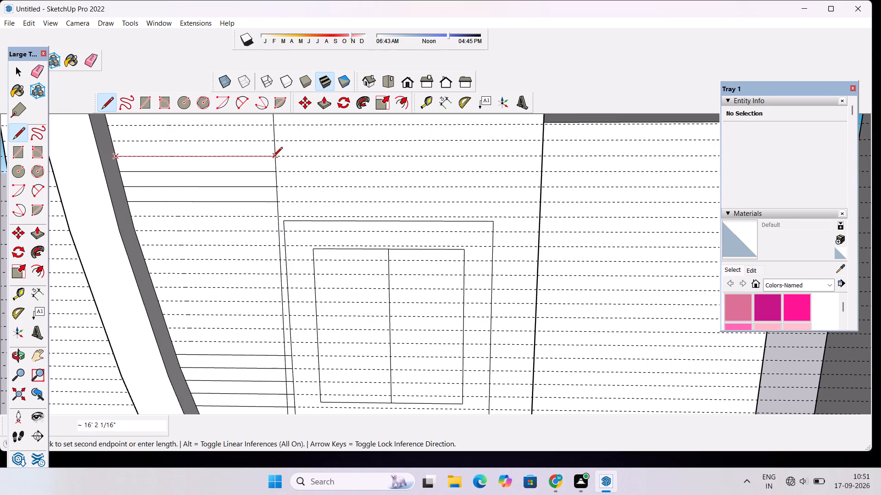
Draw lines about 15'3" and 15' long between curved band and vertical line, along the guides just above and below the window outline's top edge.
left_click(131, 216)
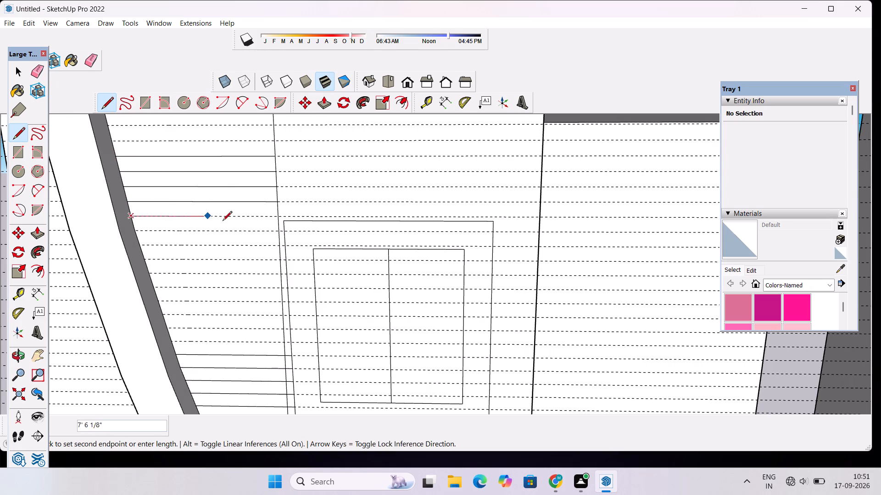
left_click(277, 218)
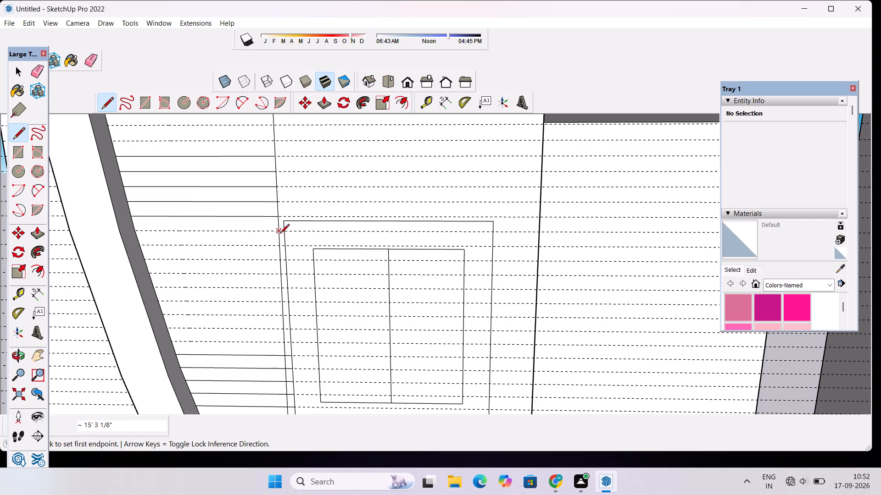
left_click(278, 232)
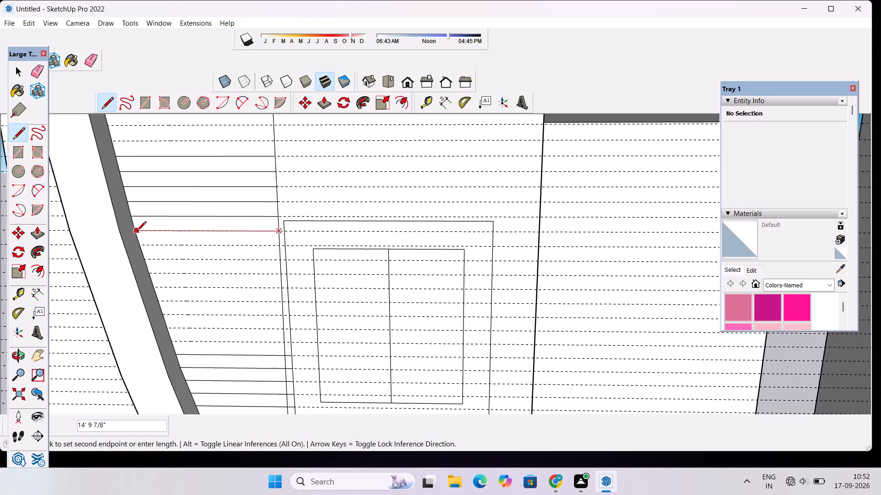
scroll(137, 231, "up", 15)
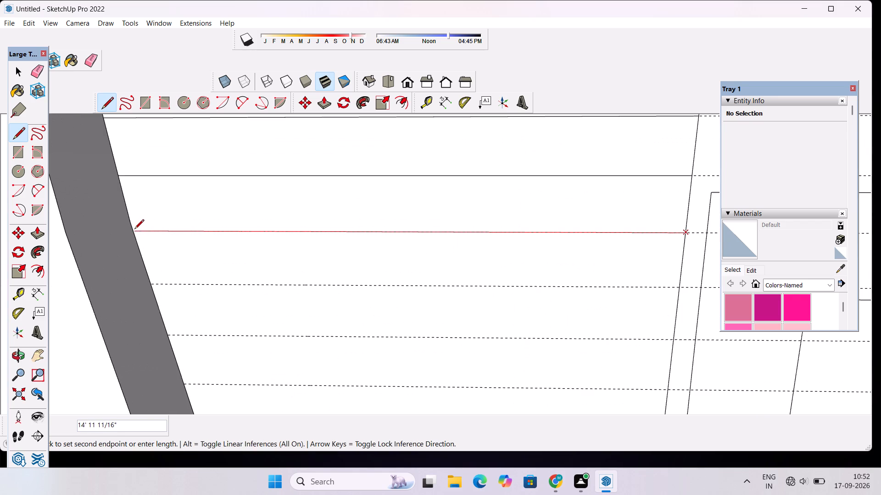
left_click(134, 231)
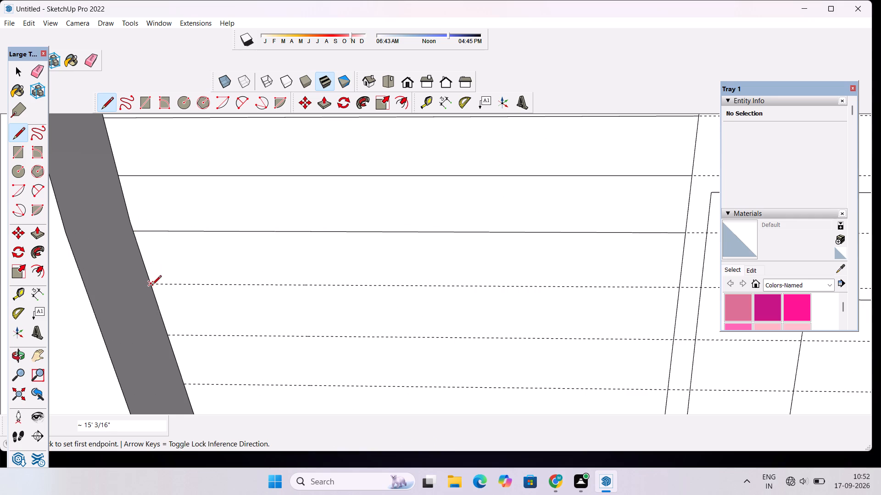
Draw lines about 14'8" and 14'4" long between the curved band and the vertical line, along the next two guides down.
left_click(152, 286)
scroll(210, 278, "down", 8)
scroll(258, 289, "down", 4)
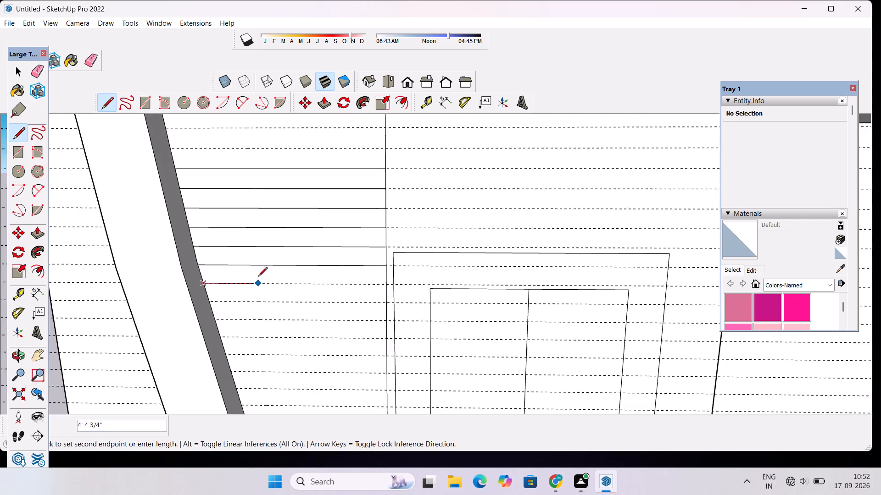
scroll(258, 277, "down", 3)
scroll(296, 298, "up", 7)
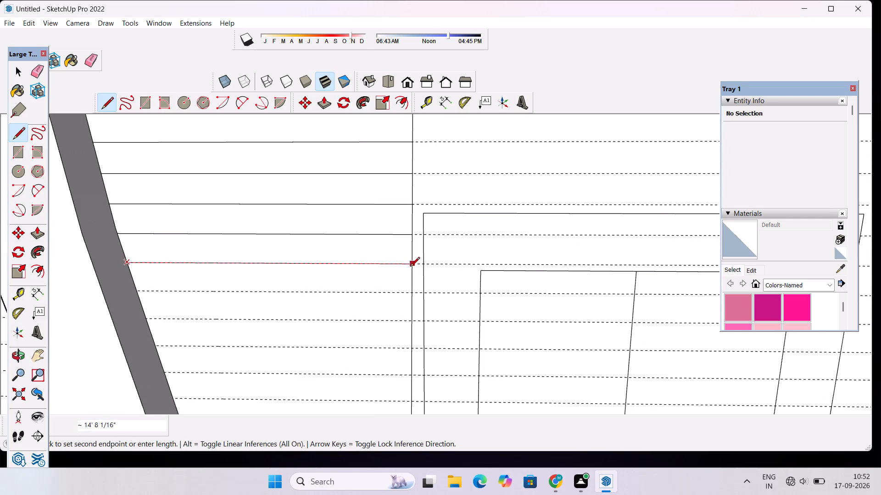
left_click(412, 266)
scroll(360, 232, "down", 5)
scroll(375, 288, "up", 5)
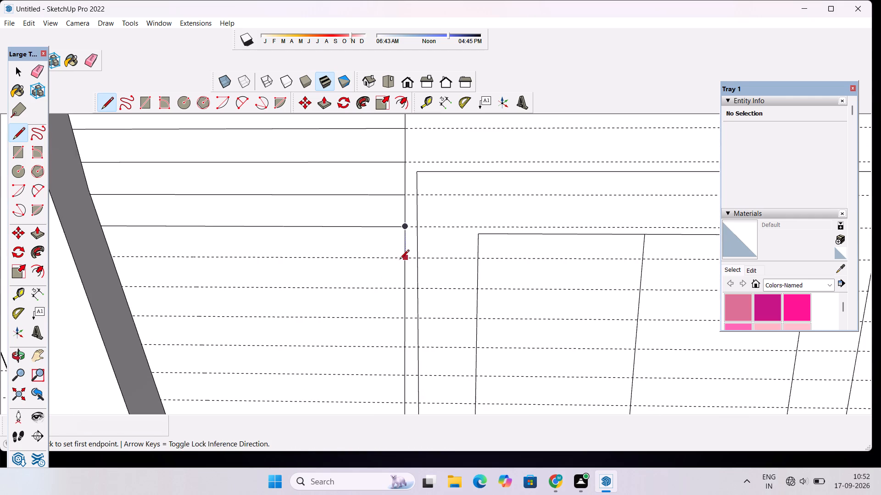
left_click(404, 259)
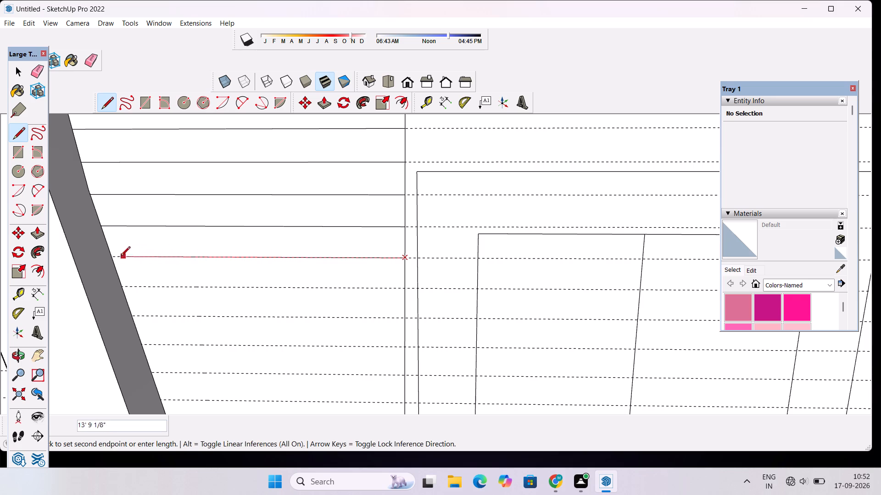
left_click(113, 258)
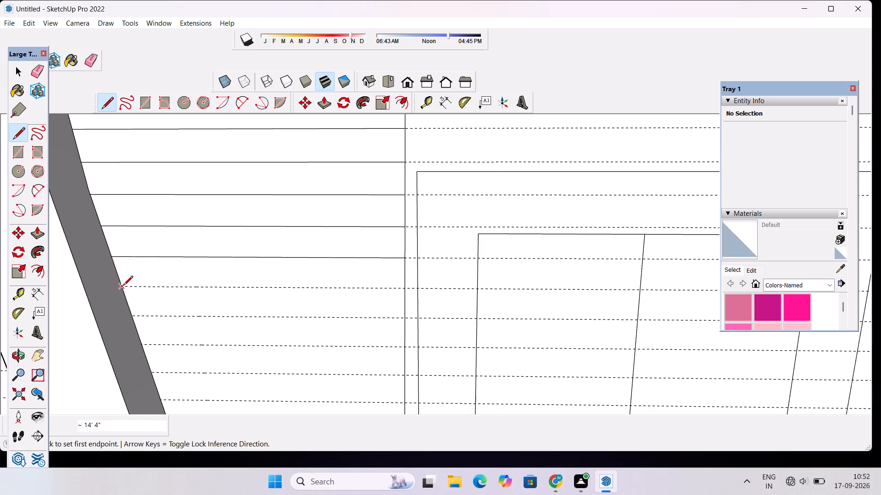
Draw lines about 14' and 13'8" long between the curved band and the vertical line, along the following two guides down.
left_click(124, 288)
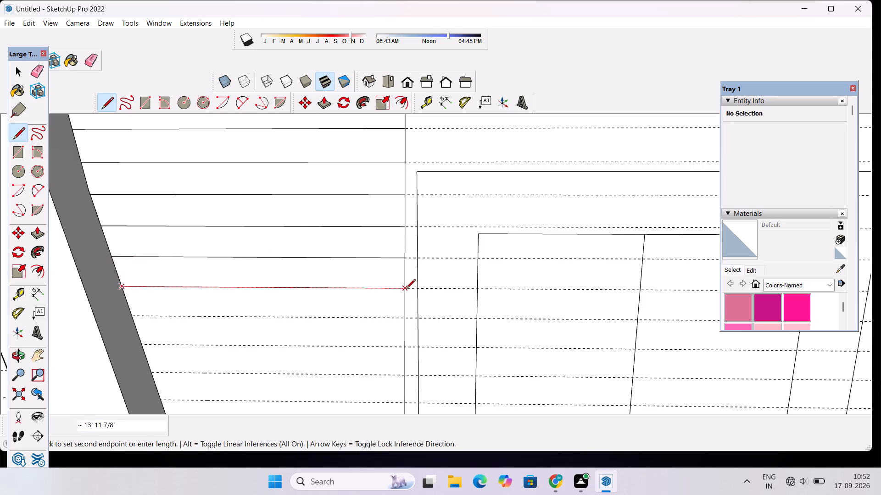
left_click(405, 290)
scroll(350, 242, "down", 6)
scroll(367, 328, "up", 6)
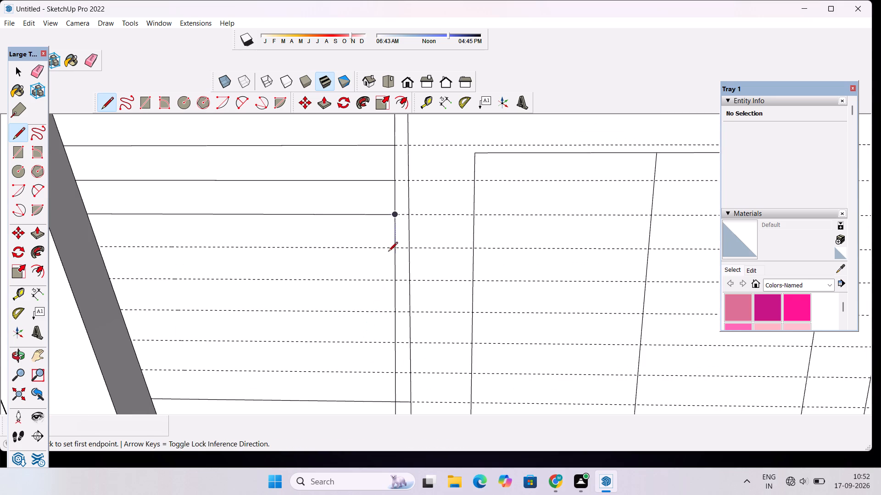
left_click(394, 247)
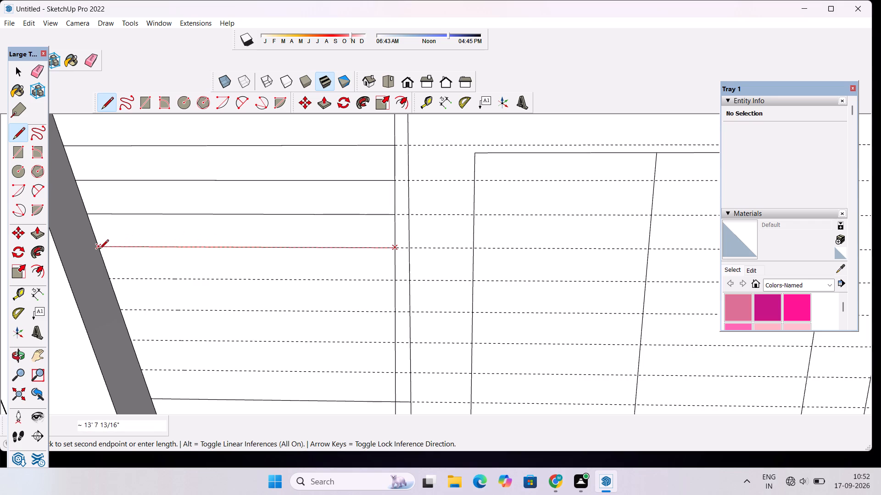
left_click(99, 249)
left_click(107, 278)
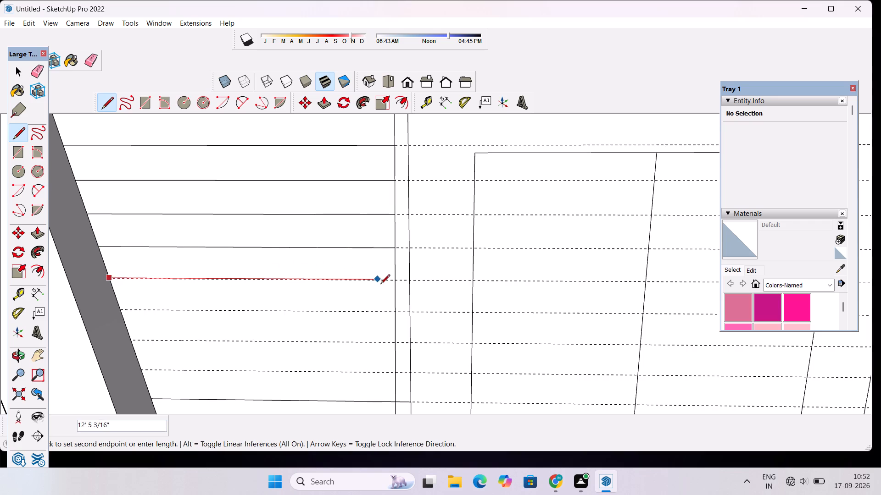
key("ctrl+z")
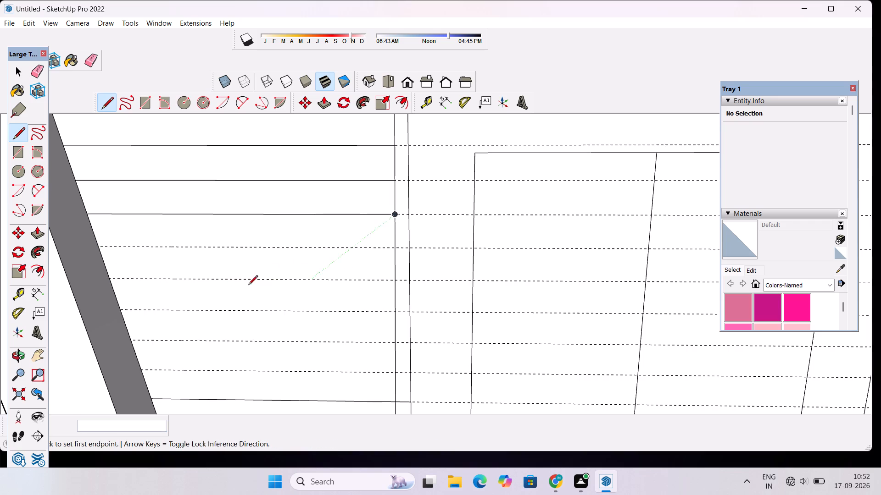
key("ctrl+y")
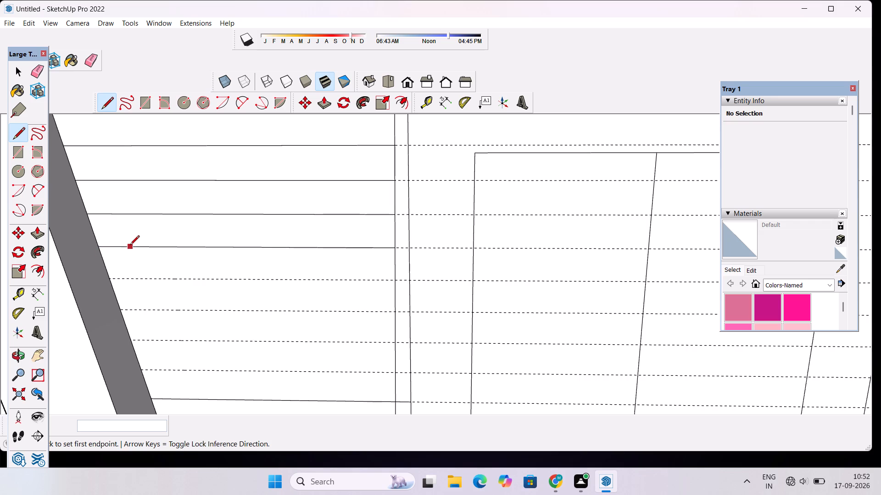
Draw a line about 14' long from the curved band to the outer window outline's edge, along the next guide down.
left_click(110, 279)
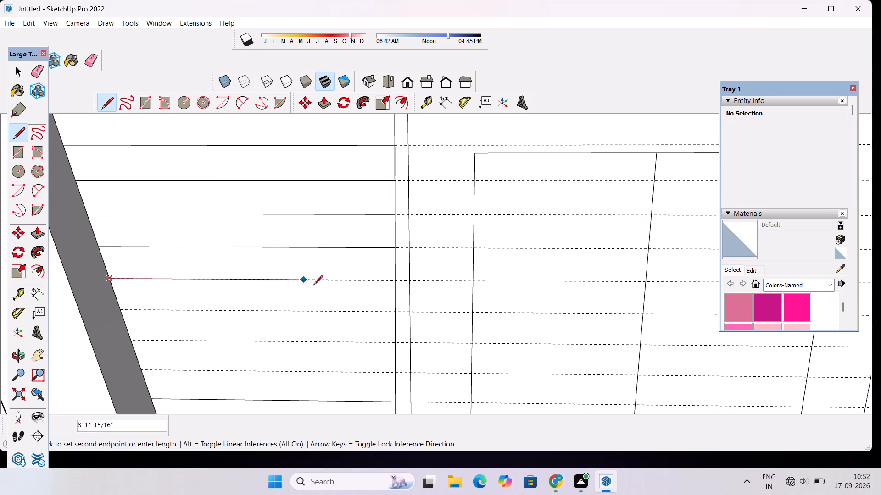
left_click(409, 283)
Extend the five lines above across to the outer window outline with short segments about 8", 7.5", 7", 7" and 7" long.
left_click(408, 248)
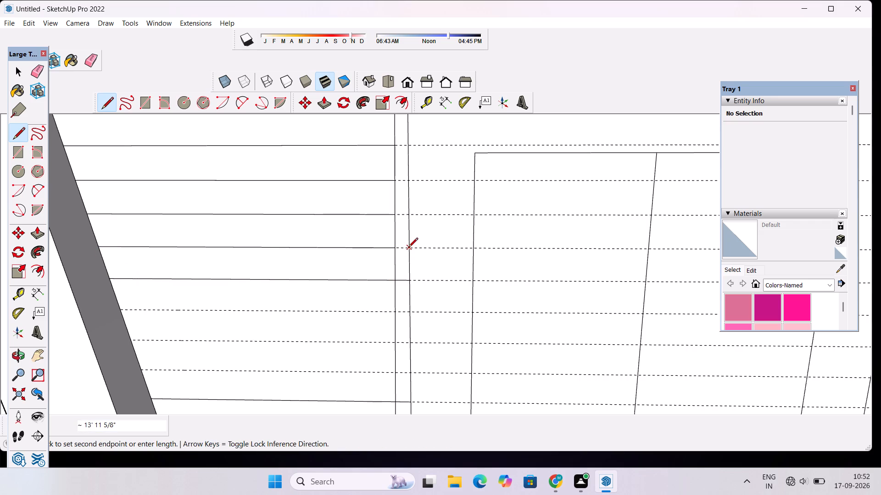
left_click(391, 249)
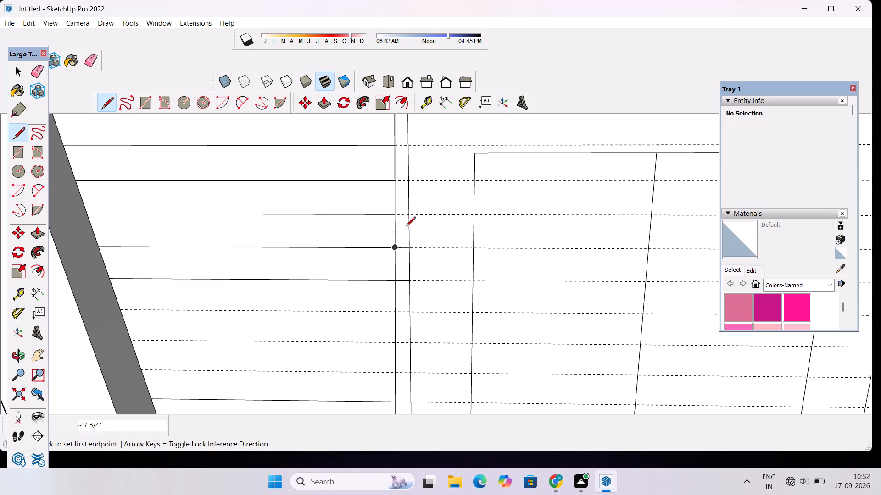
left_click(409, 215)
left_click(396, 217)
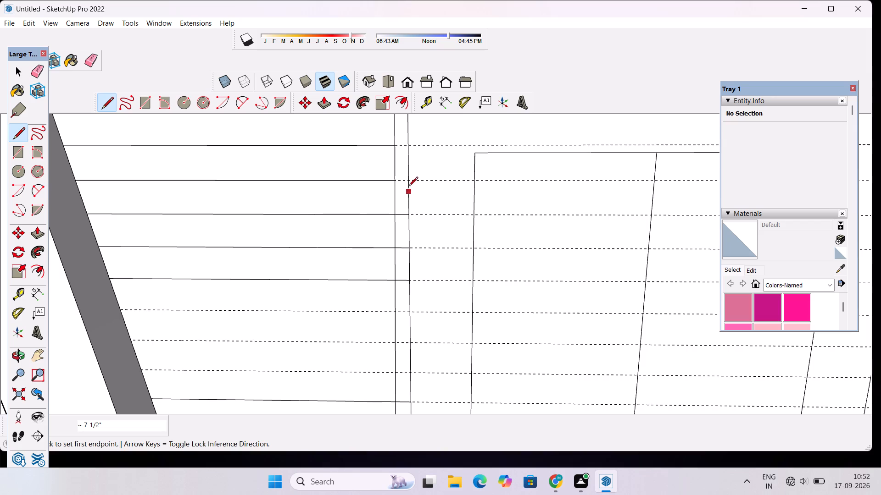
left_click(408, 182)
left_click(396, 183)
scroll(396, 194, "down", 5)
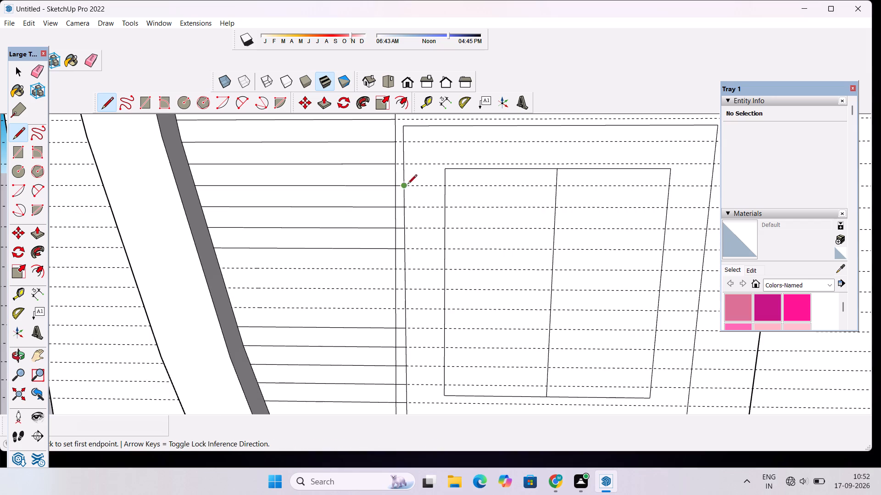
left_click(405, 165)
left_click(397, 165)
left_click(403, 142)
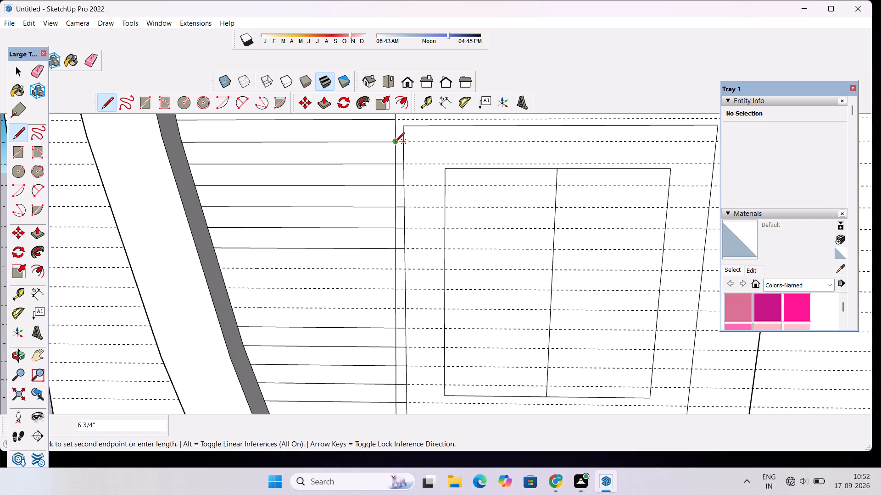
left_click(395, 143)
Draw lines between the curved band and the outer window outline along the three remaining untraced guides, the middle one about 13'4" long.
left_click(404, 269)
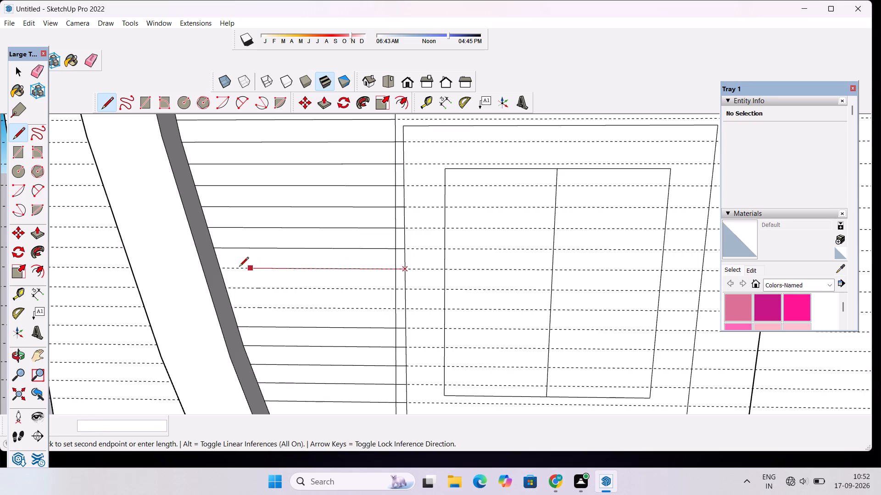
left_click(218, 270)
left_click(227, 289)
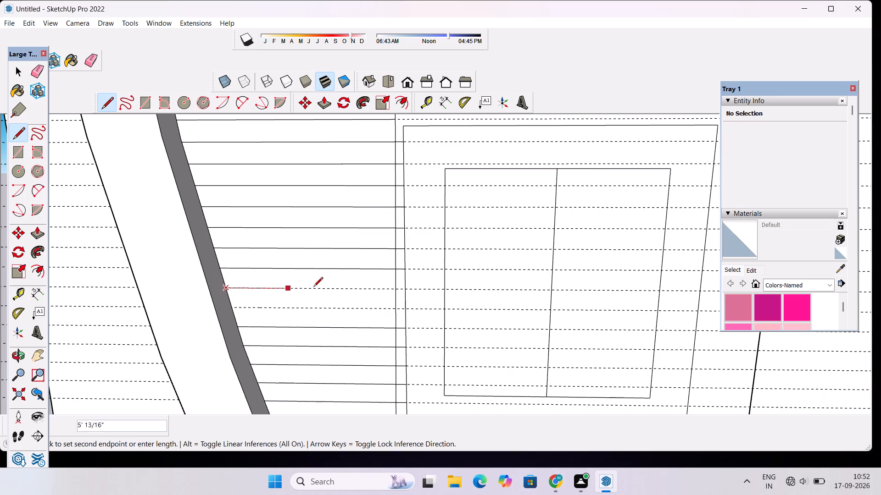
left_click(407, 291)
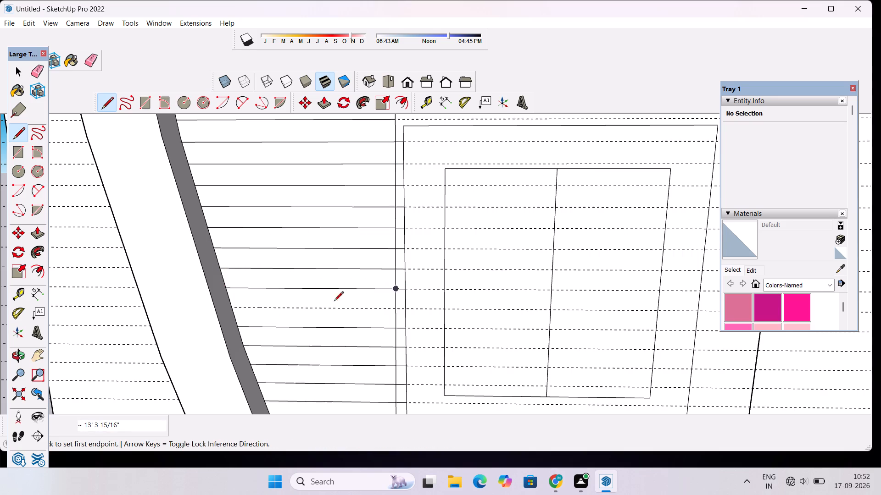
left_click(234, 310)
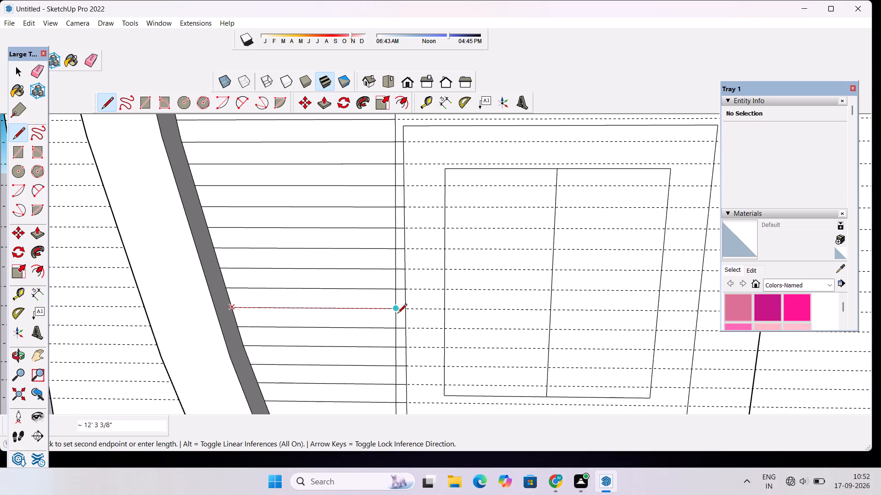
left_click(405, 310)
Draw four lines, each about 18'8" long, between the vertical line and the curved band, continuing down the guides below the upper window box.
scroll(420, 331, "down", 11)
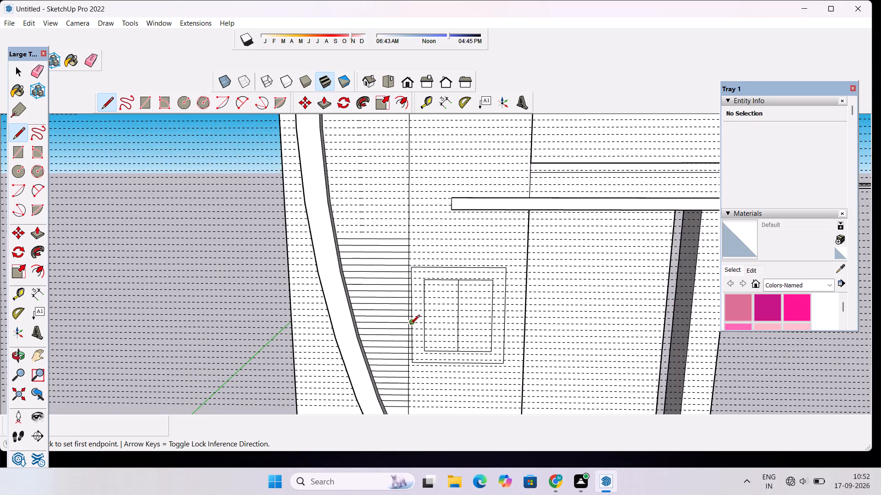
scroll(410, 325, "down", 4)
scroll(397, 180, "up", 1)
scroll(373, 142, "up", 4)
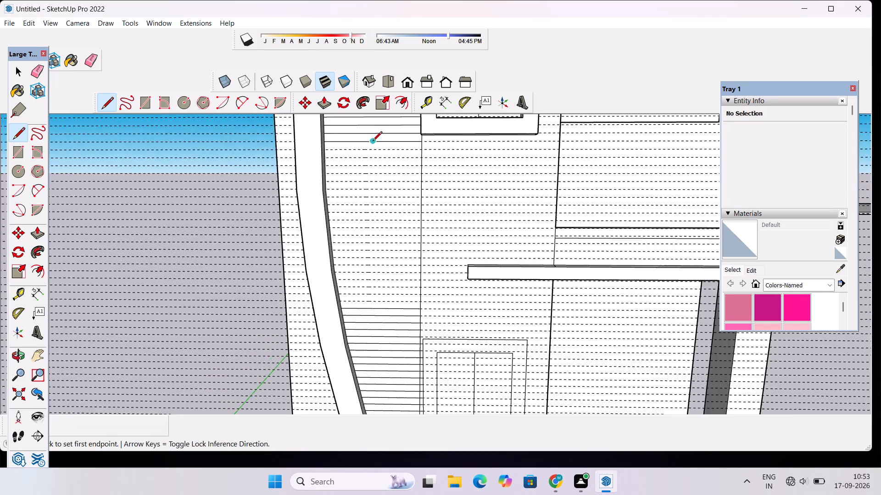
scroll(373, 142, "up", 3)
left_click(446, 153)
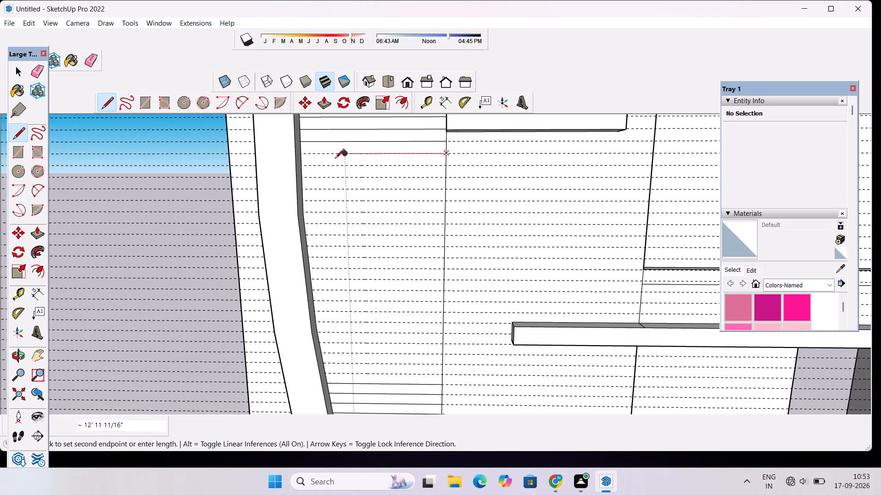
left_click(303, 154)
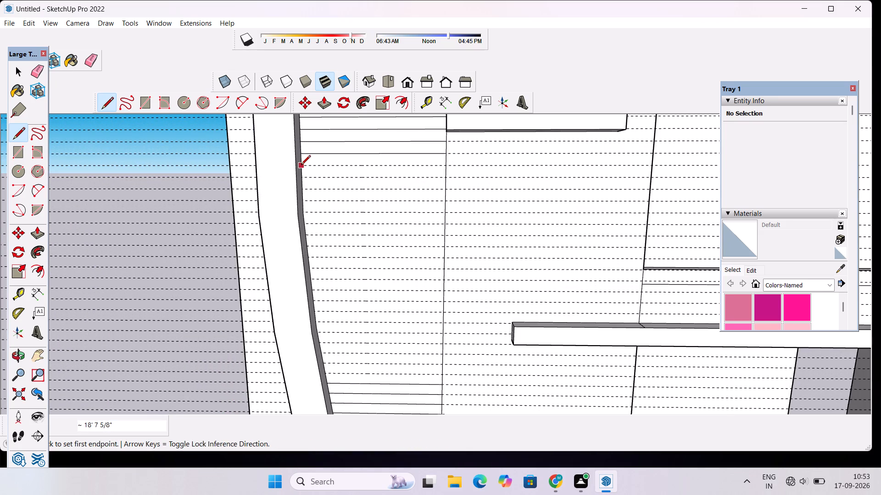
left_click(302, 165)
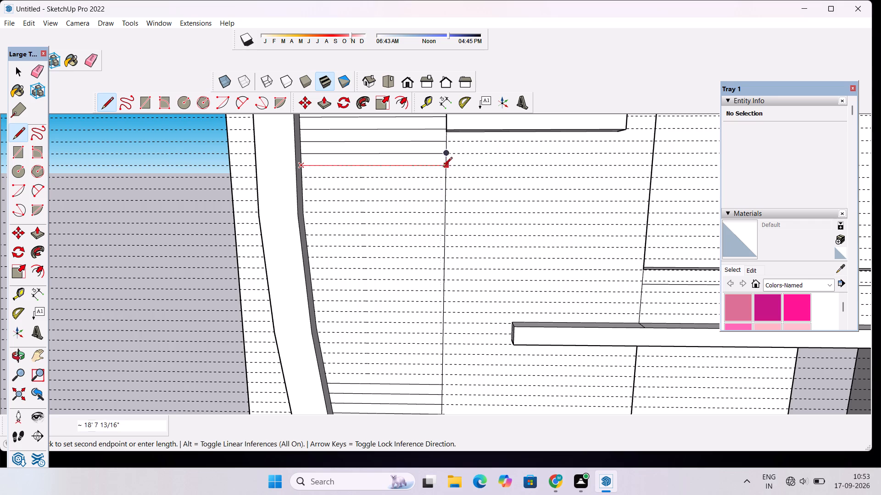
left_click(447, 166)
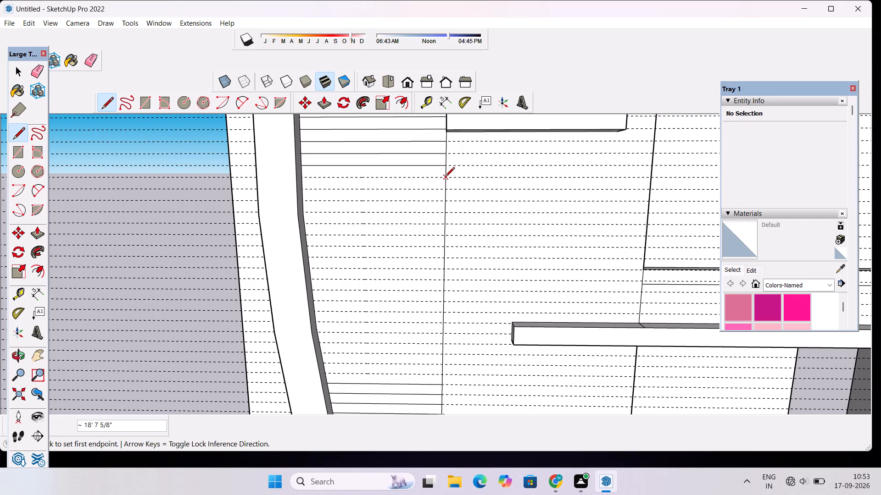
left_click(445, 178)
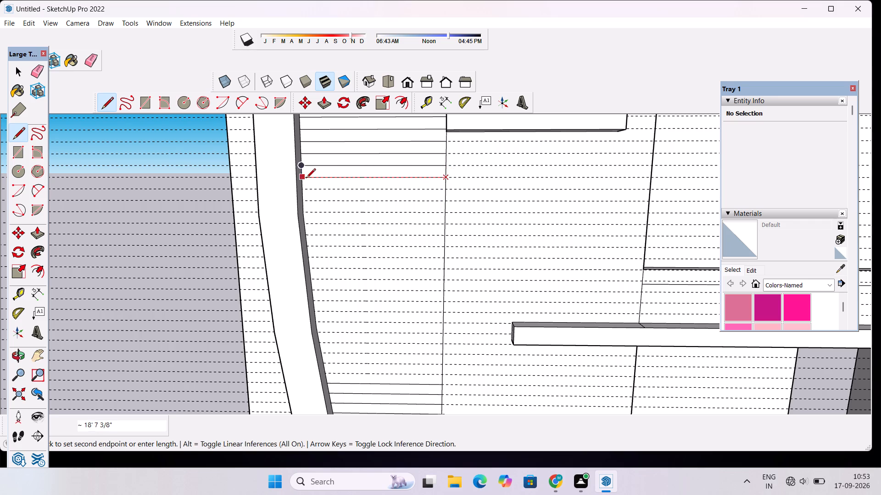
left_click(302, 179)
left_click(304, 191)
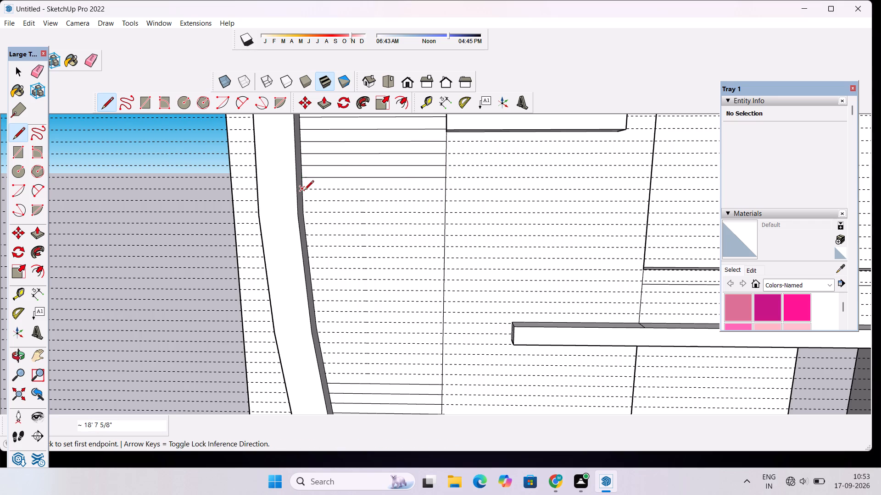
left_click(445, 190)
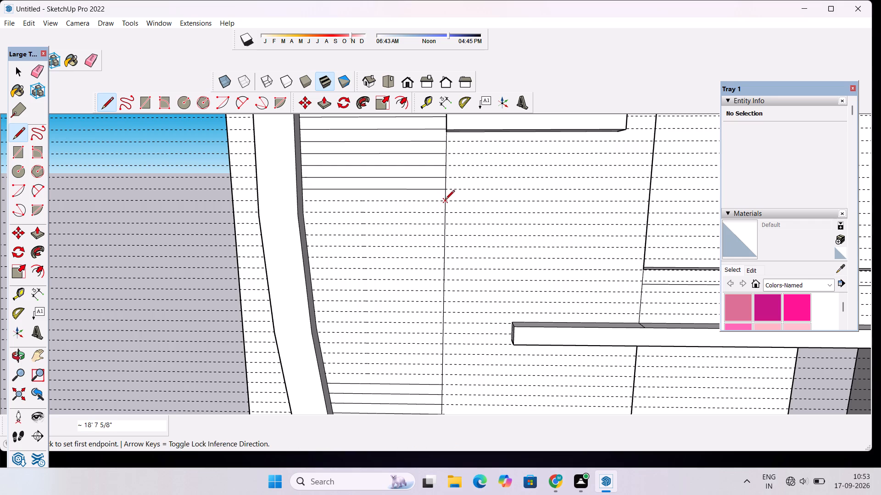
Draw two more lines about 18'8" long between the vertical line and the curved band, along the next two guides down.
left_click(445, 201)
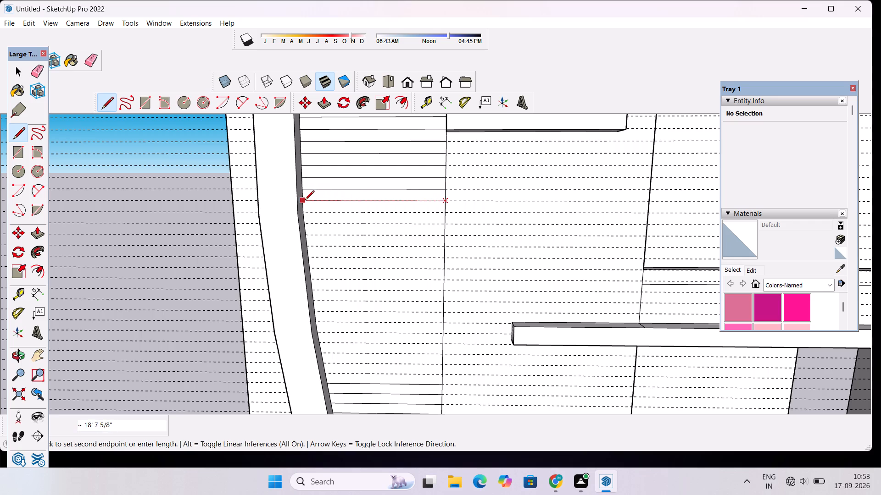
scroll(308, 202, "up", 7)
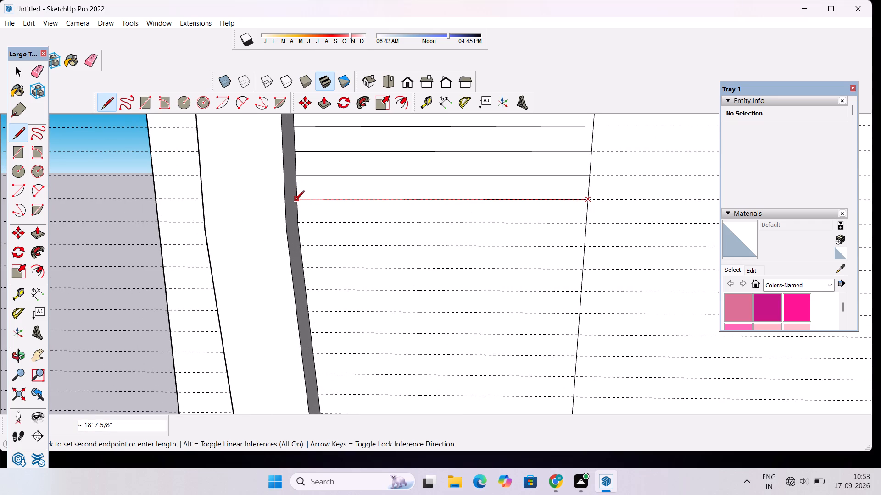
left_click(296, 200)
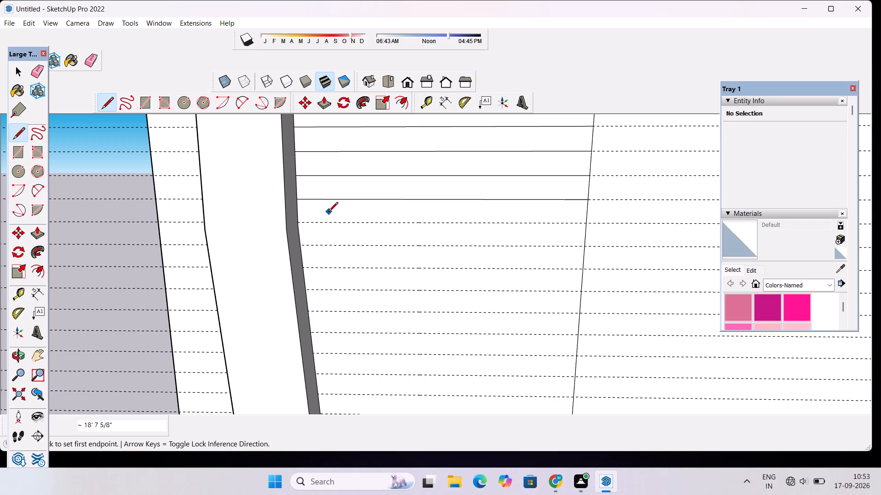
scroll(326, 227, "up", 12)
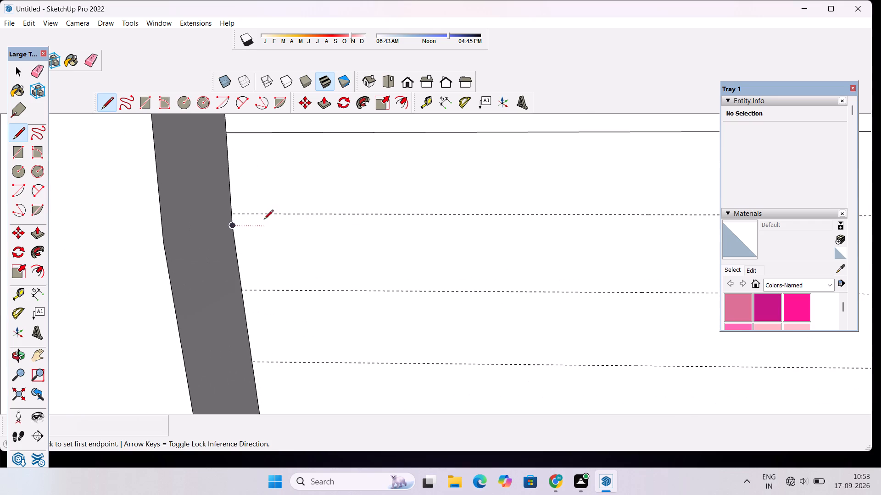
left_click(235, 214)
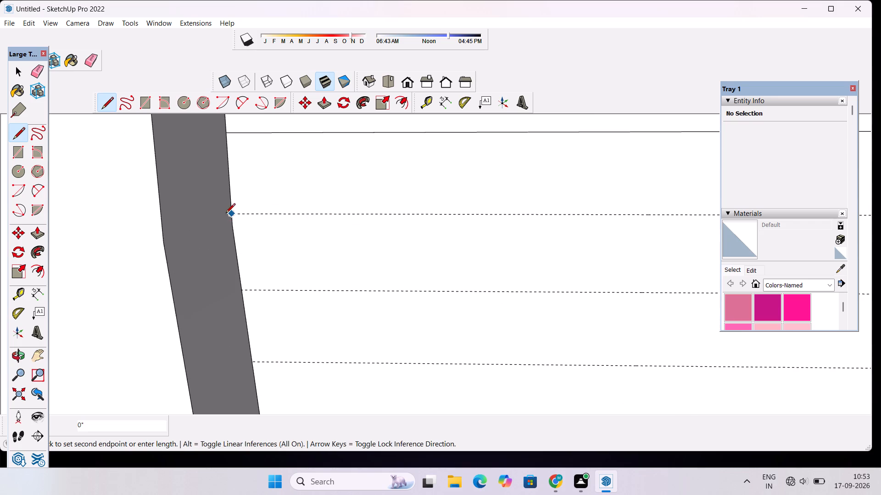
scroll(226, 214, "down", 17)
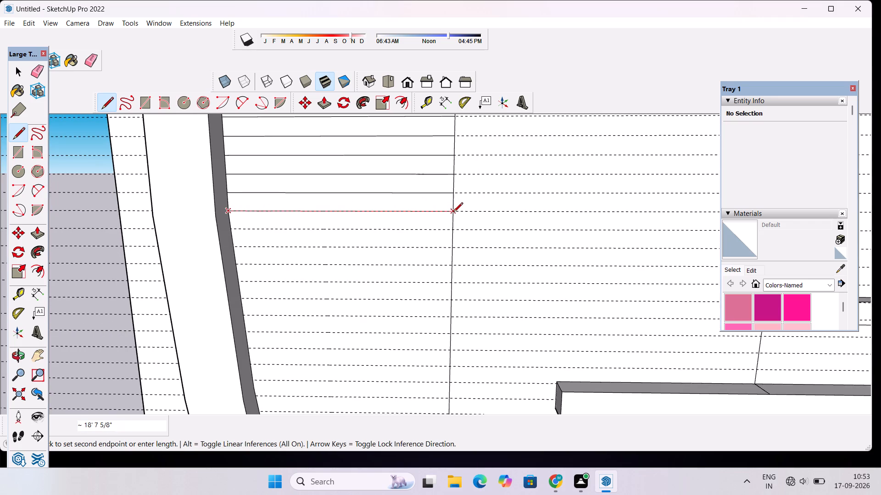
left_click(453, 213)
Draw lines about 18'6", 18'5" and 18'5" long between the vertical line and the curved band, along the next three guides down.
left_click(450, 230)
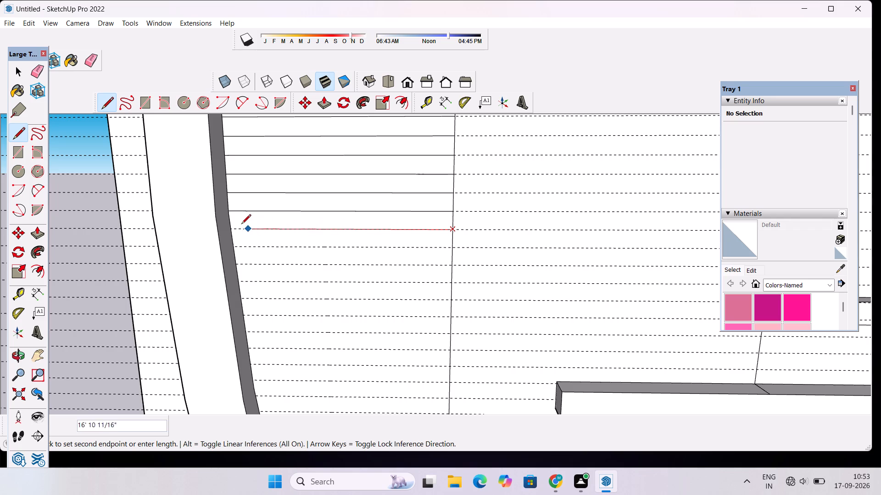
left_click(234, 230)
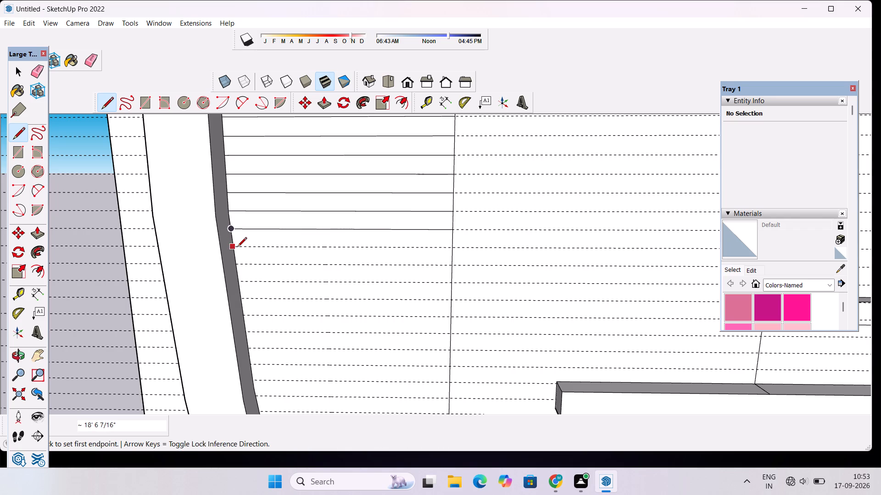
left_click(236, 246)
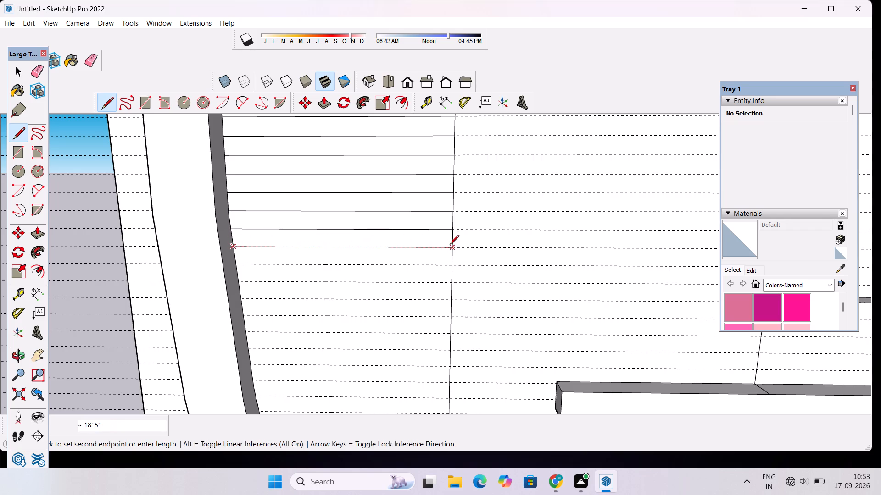
left_click(450, 247)
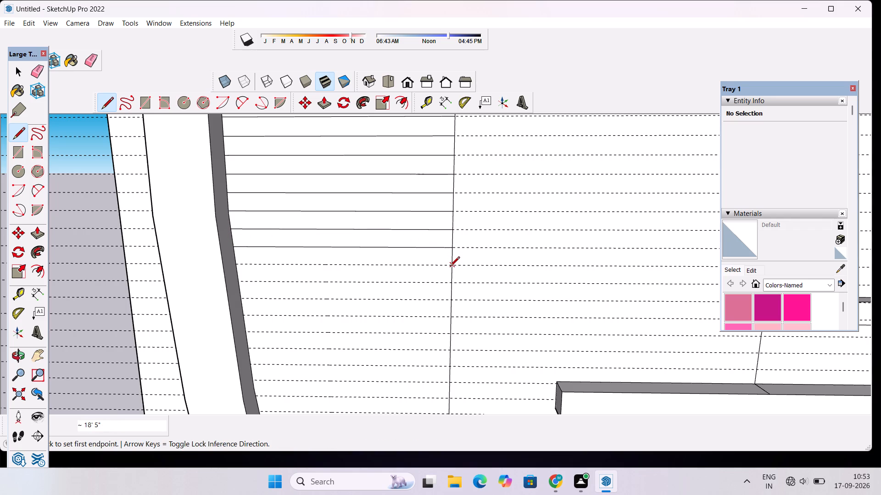
left_click(450, 267)
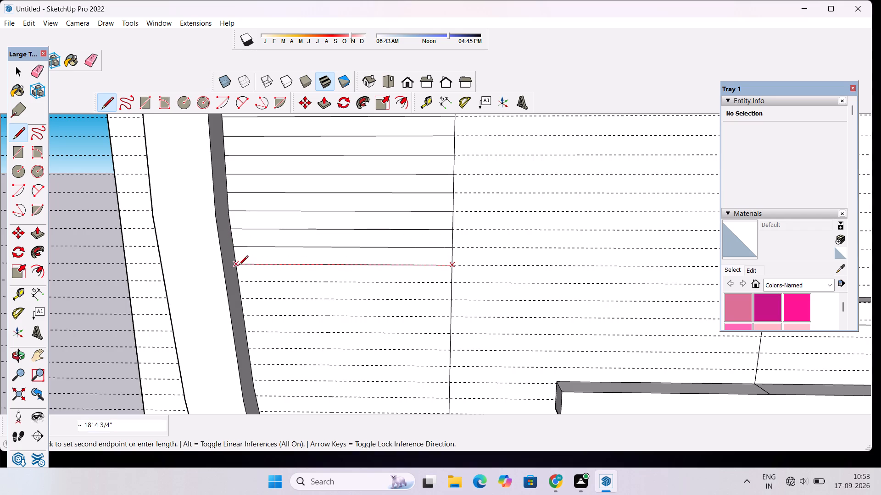
left_click(236, 266)
Draw lines between the curved band and the vertical line along the following two guides down, the lower one about 18'1" long.
left_click(240, 280)
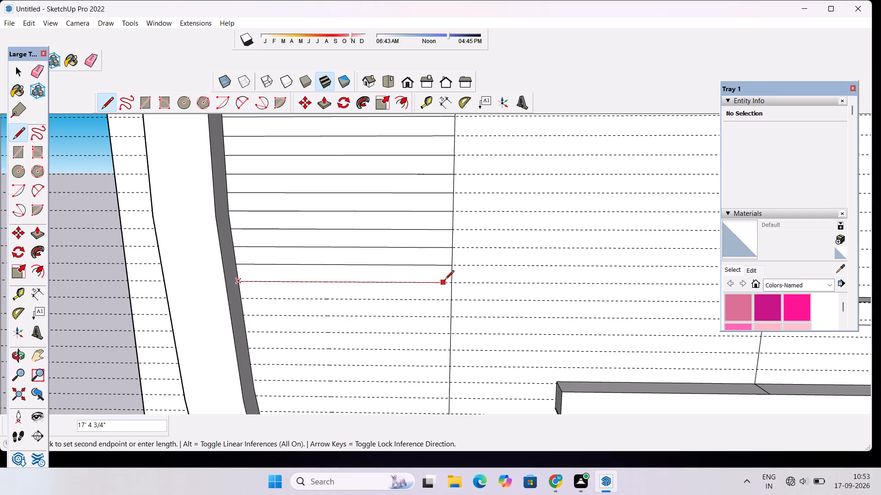
left_click(450, 284)
left_click(451, 301)
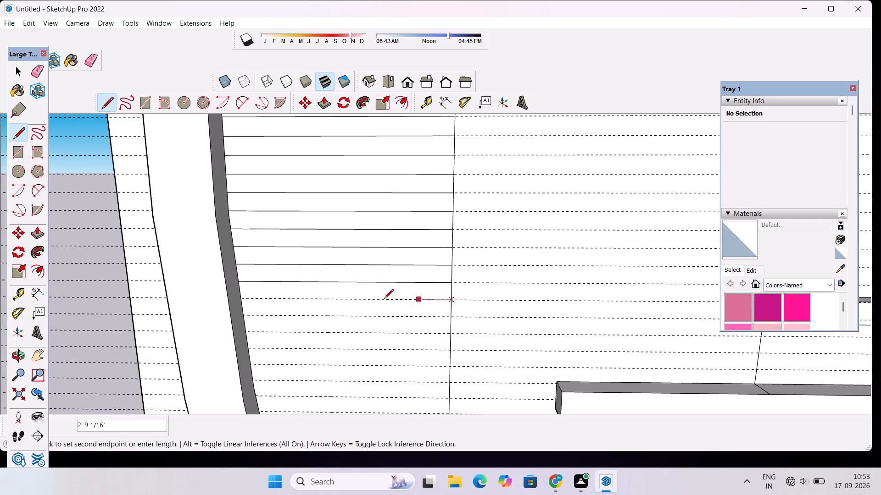
left_click(244, 298)
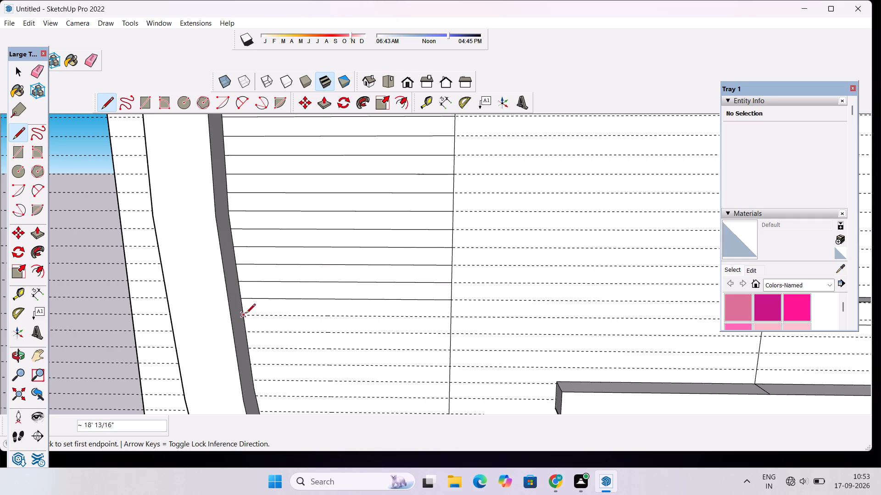
Draw three lines between the curved band and the vertical line along the next guides down, the lower two about 17'10" and 17'9" long.
left_click(246, 314)
left_click(451, 318)
scroll(415, 270, "down", 3)
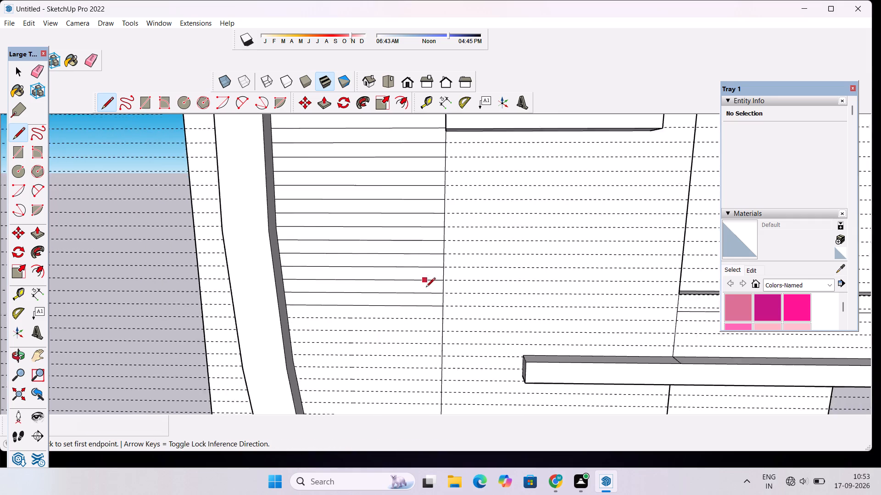
scroll(426, 288, "down", 1)
scroll(433, 308, "up", 4)
left_click(445, 319)
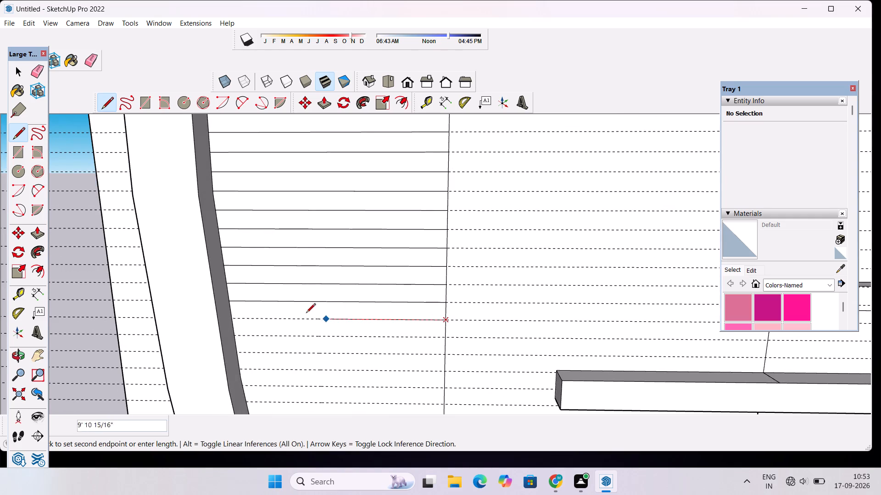
left_click(232, 318)
left_click(232, 335)
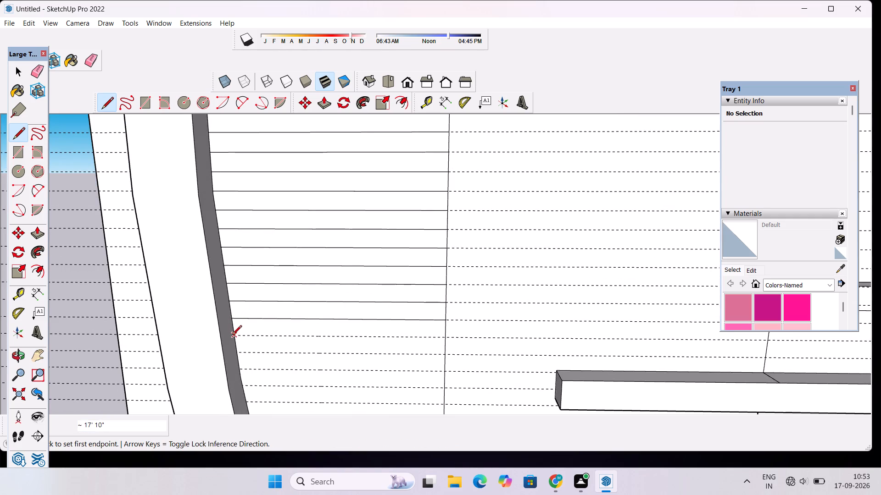
left_click(445, 339)
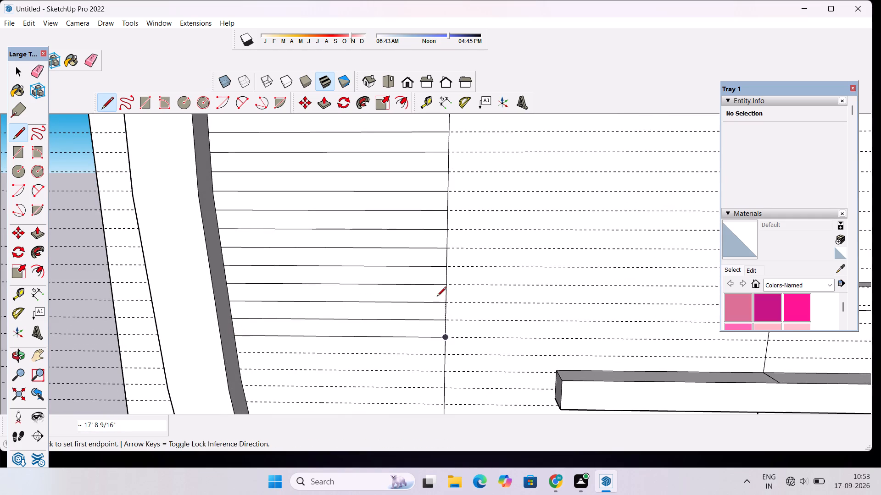
Draw five more lines from the curved band to the vertical line down the guides, the first four about 17'7", 17'6", 17'4" and 17'1" long.
scroll(437, 297, "down", 10)
scroll(404, 369, "up", 6)
scroll(331, 324, "up", 4)
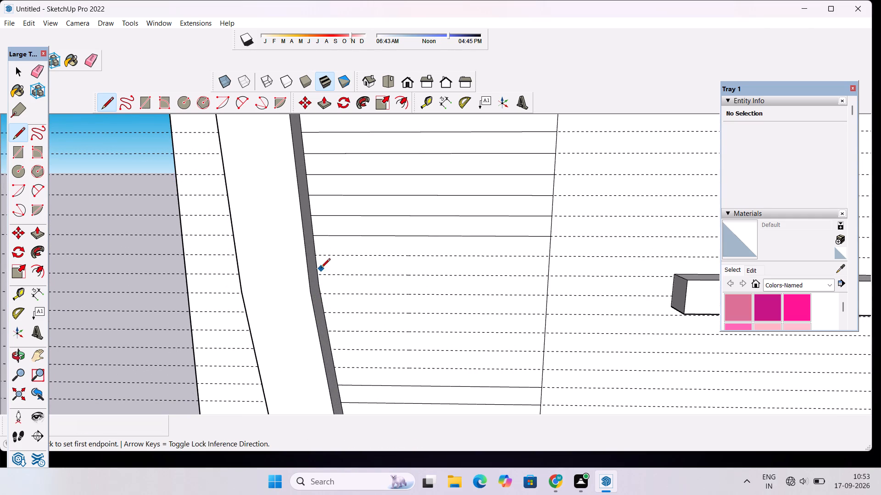
left_click(314, 255)
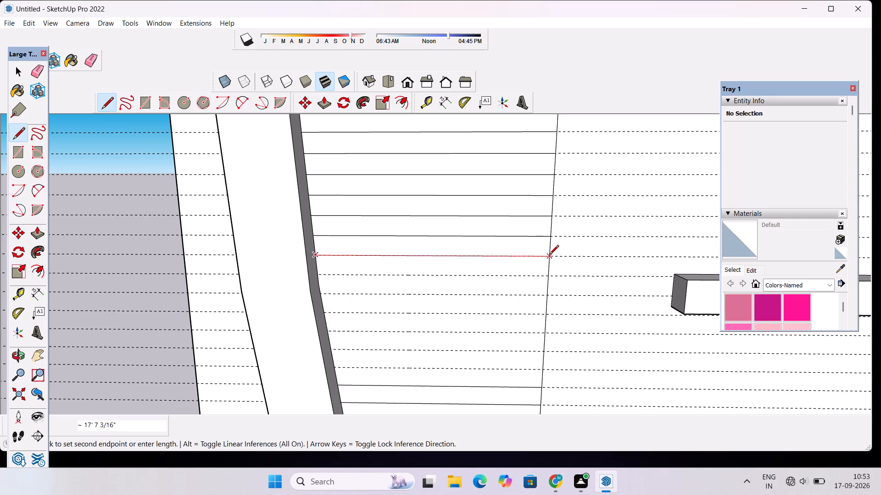
left_click(549, 255)
left_click(547, 275)
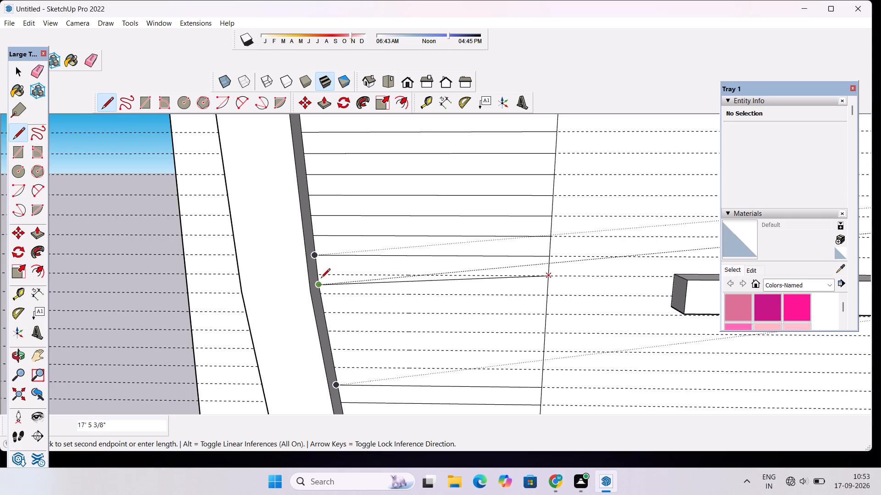
left_click(321, 276)
left_click(319, 294)
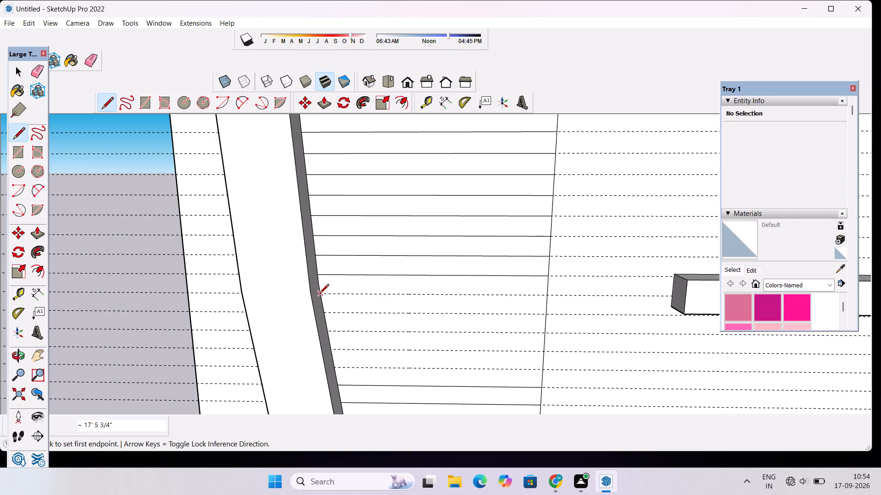
left_click(550, 292)
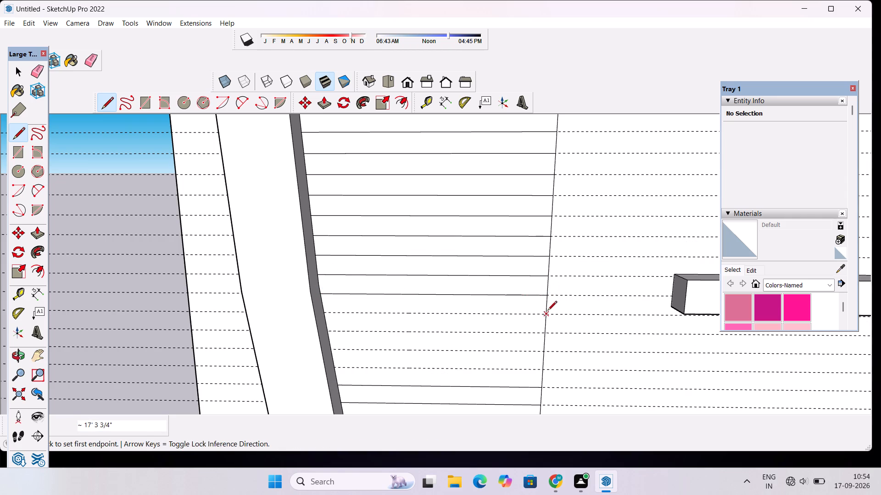
left_click(544, 315)
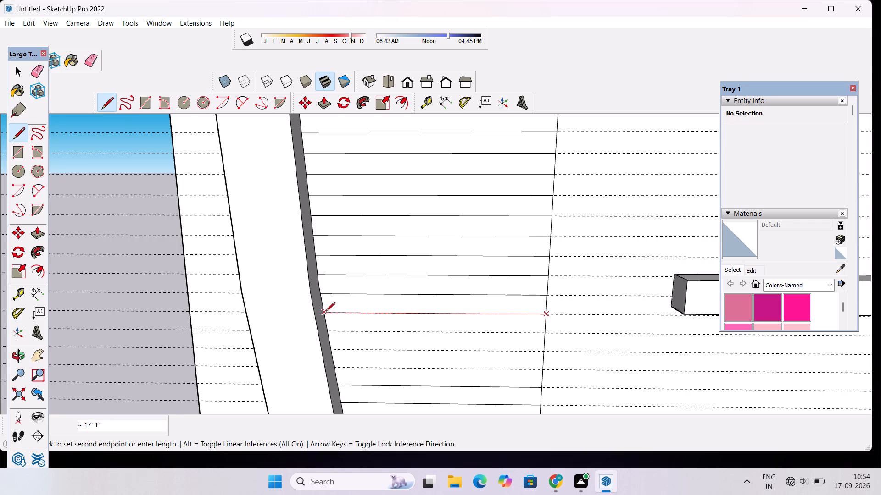
left_click(326, 312)
left_click(330, 330)
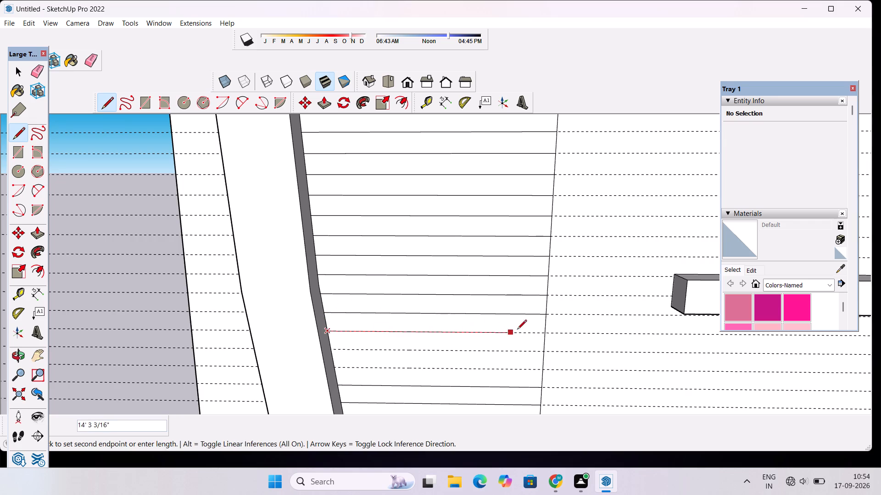
left_click(545, 333)
Draw lines between the vertical line and the curved band along the last two untraced guides in the gap, the upper about 16'8" long.
scroll(452, 264, "down", 5)
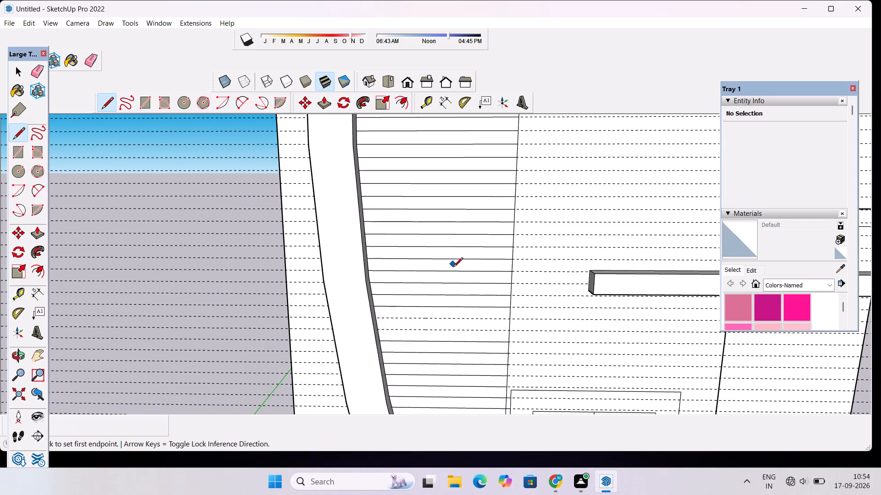
scroll(511, 348, "up", 9)
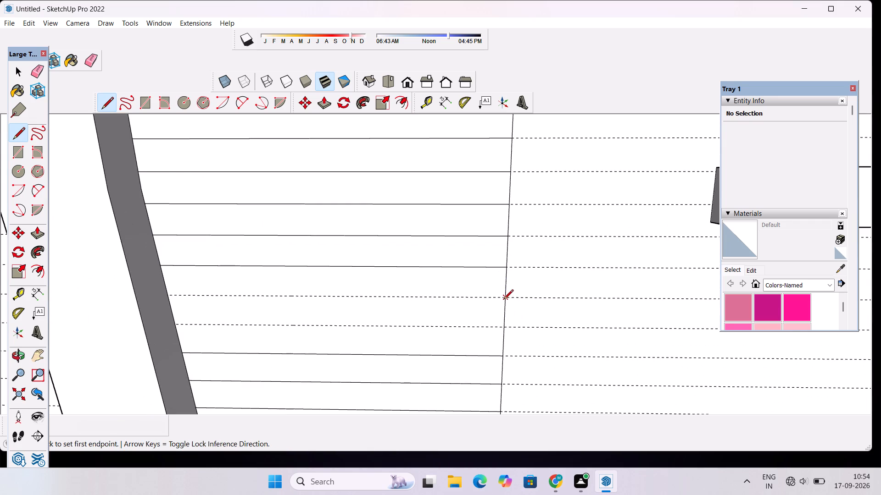
left_click(504, 298)
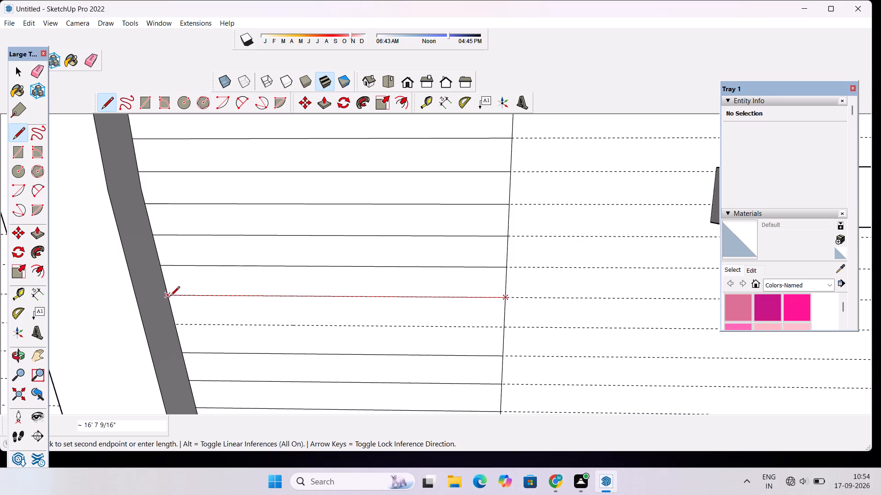
left_click(170, 297)
left_click(177, 323)
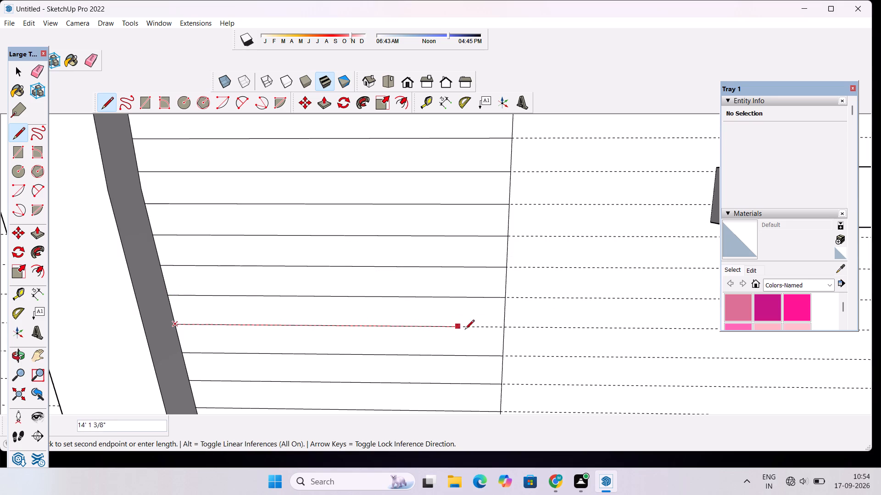
left_click(504, 328)
Fill the gap above the upper window box with a line about 16'2" long across the wall strip, continued about 17'3" to the curved band.
scroll(360, 336, "down", 8)
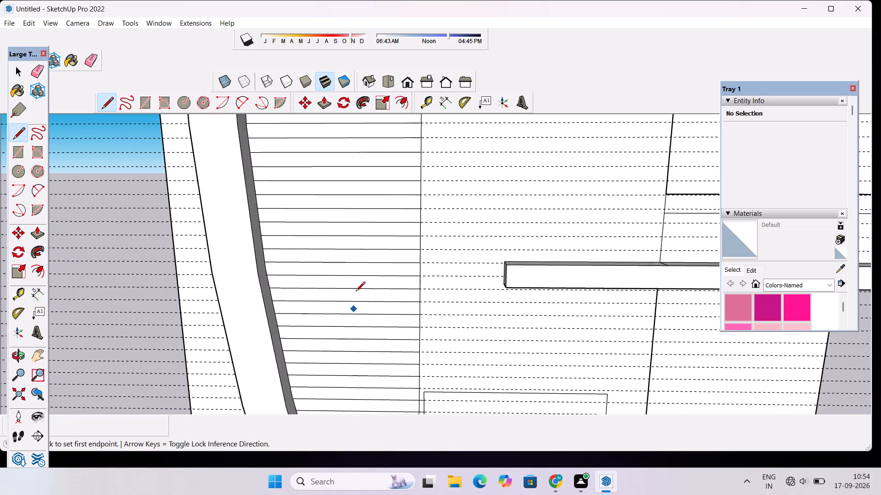
scroll(356, 292, "down", 20)
scroll(356, 292, "down", 3)
scroll(349, 159, "up", 10)
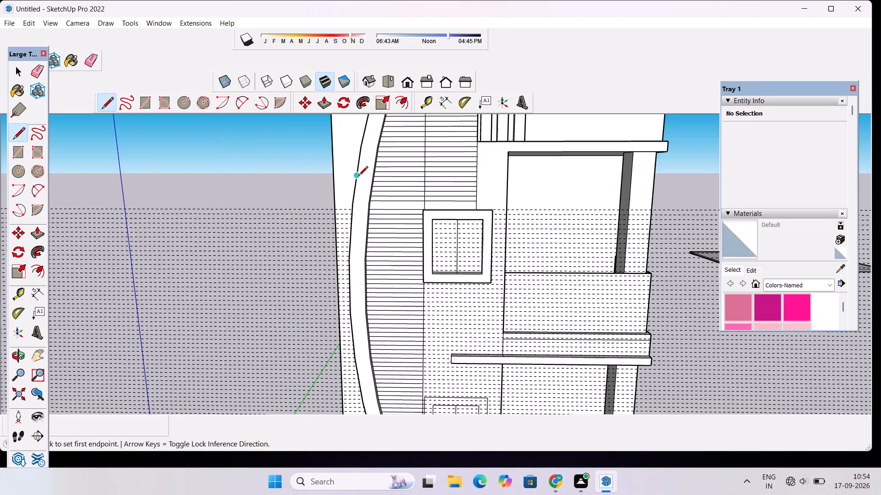
scroll(394, 192, "up", 19)
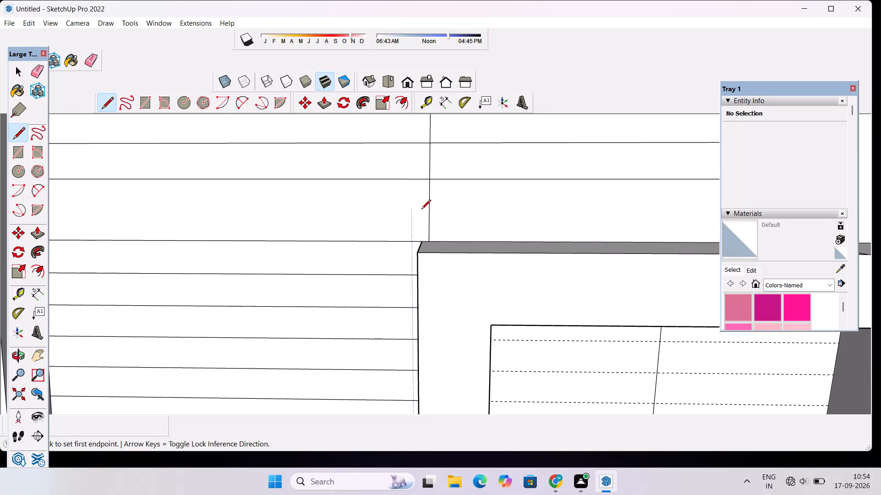
left_click(429, 212)
scroll(440, 206, "down", 10)
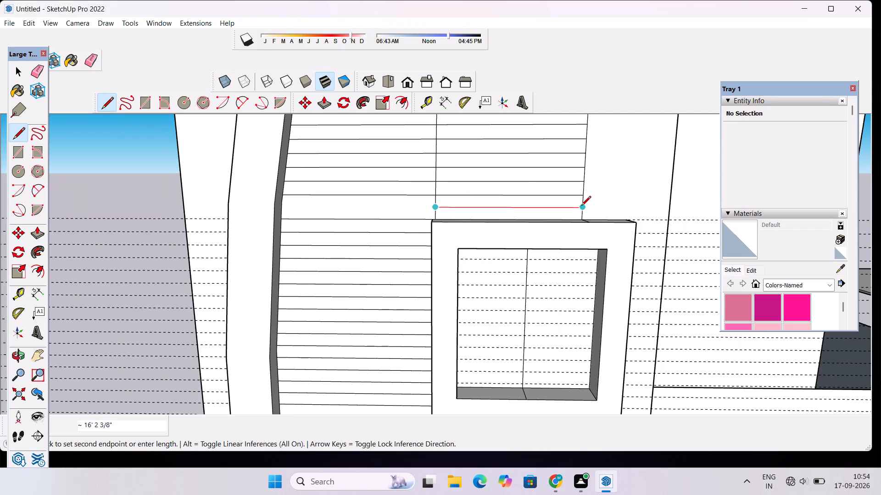
left_click(581, 206)
left_click(435, 209)
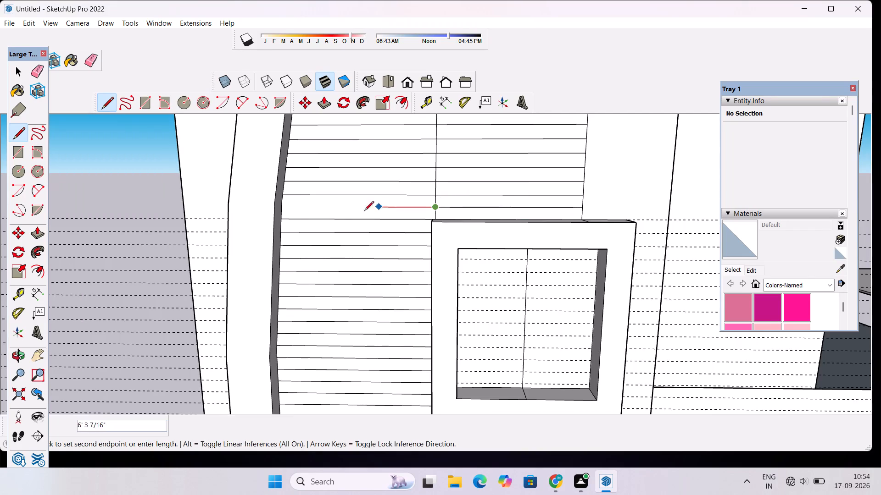
scroll(283, 210, "up", 2)
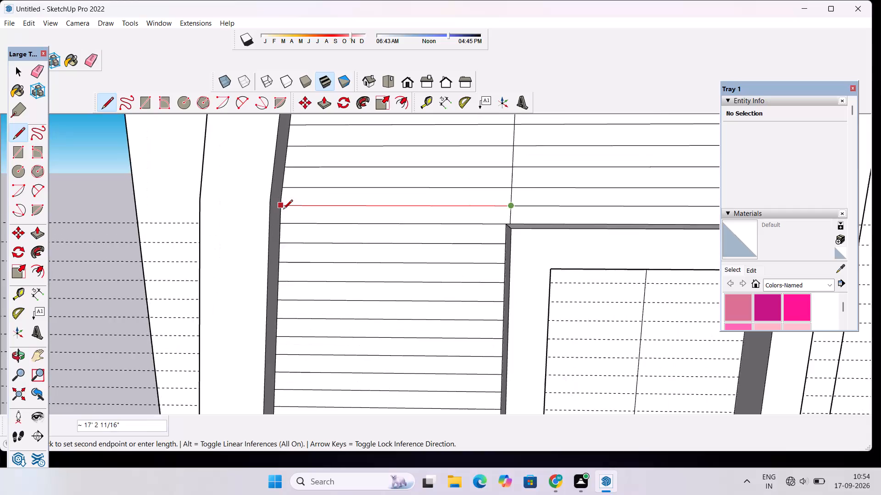
scroll(283, 210, "up", 5)
left_click(283, 209)
key("space")
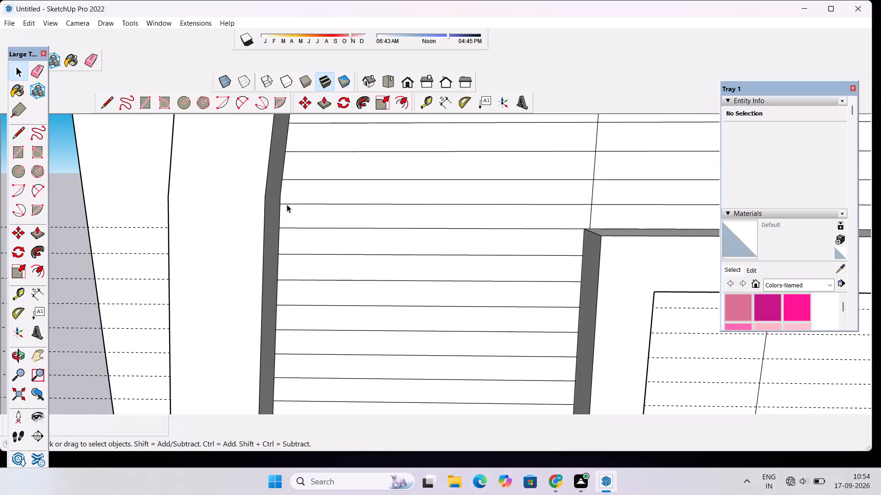
Erase all the horizontal dashed guides across the building's front.
key("e")
scroll(318, 202, "down", 20)
scroll(318, 202, "down", 6)
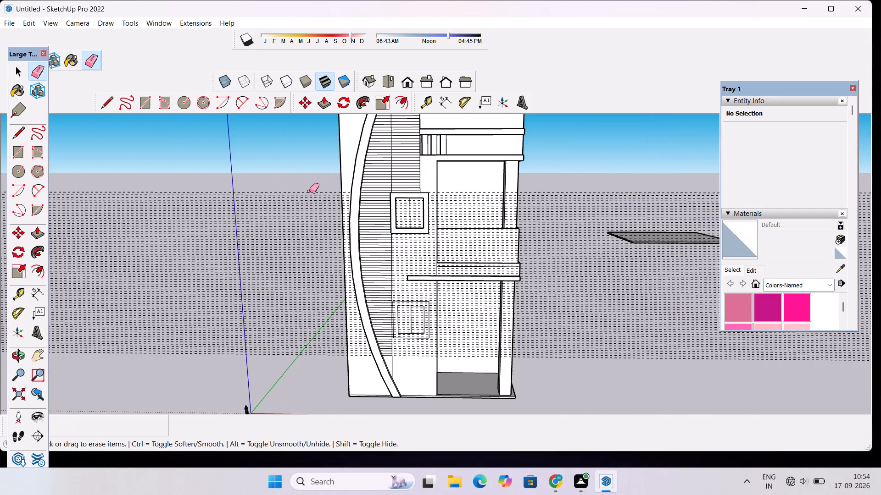
left_click_drag(302, 186, 312, 341)
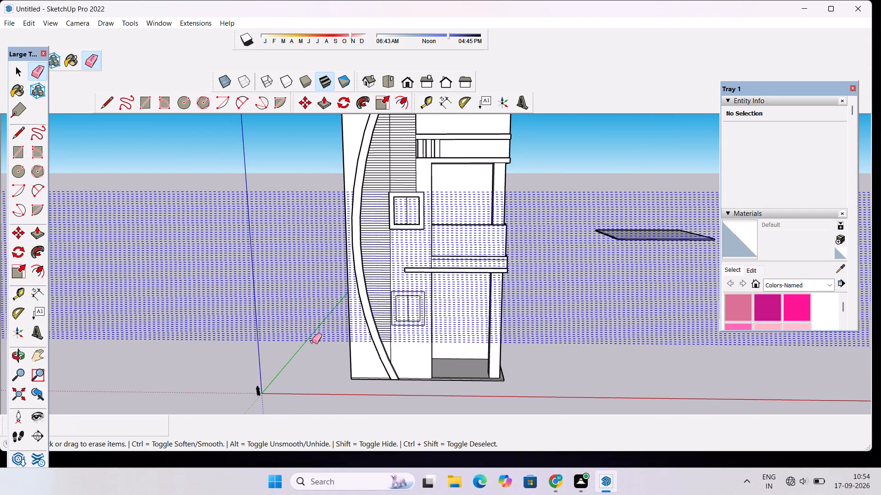
left_click_drag(312, 341, 334, 360)
key("space")
Examine the whole building and its lined front face from several angles.
key("o")
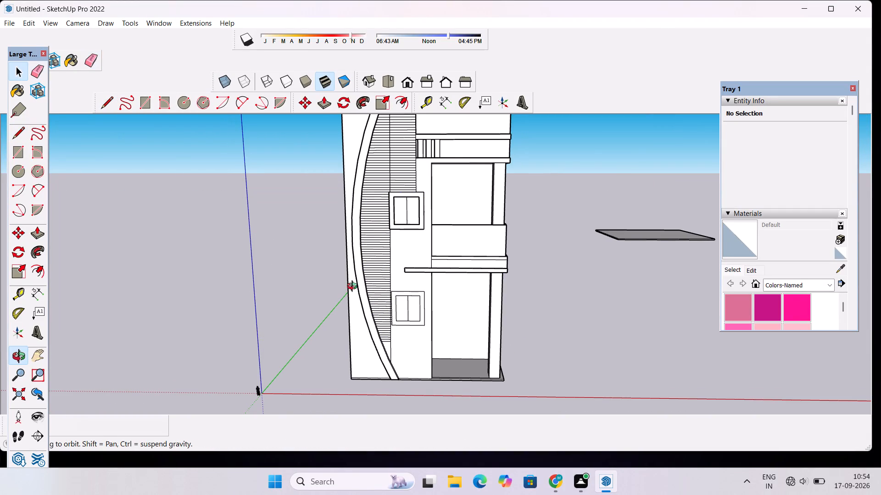
left_click_drag(354, 296, 407, 228)
scroll(407, 228, "down", 5)
left_click_drag(422, 196, 317, 281)
scroll(371, 180, "up", 5)
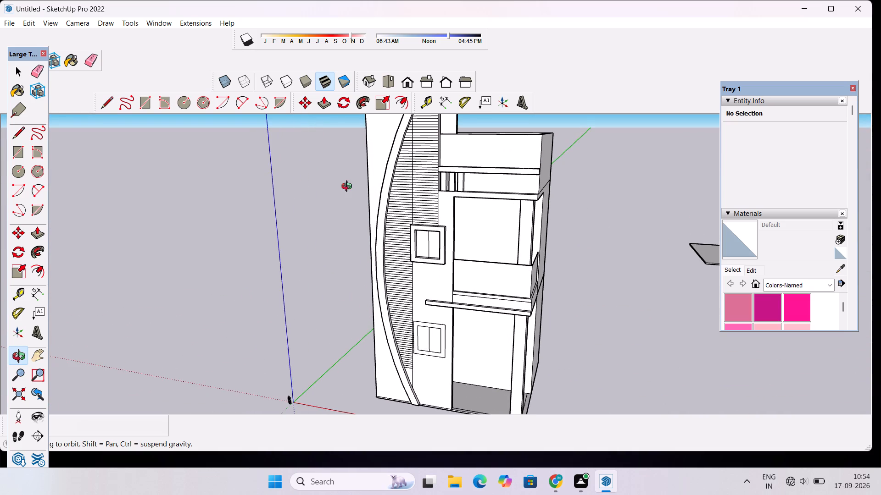
left_click_drag(348, 195, 457, 169)
scroll(461, 170, "down", 6)
left_click_drag(467, 301, 451, 341)
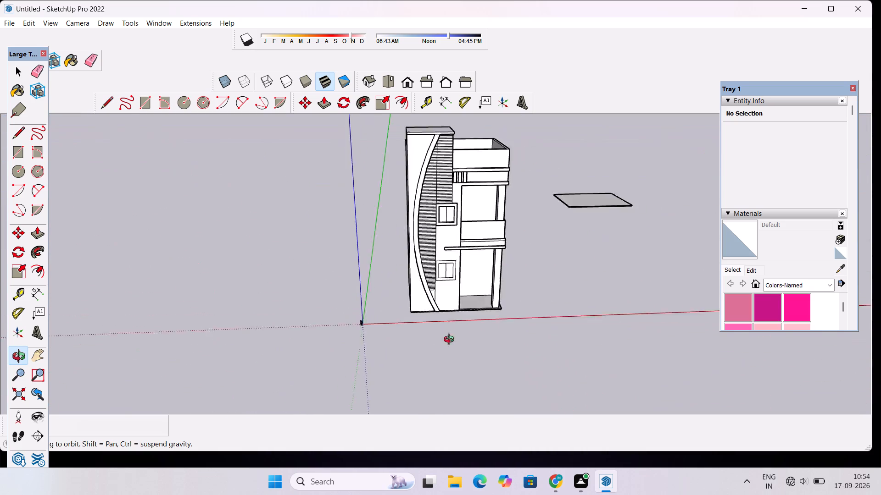
left_click_drag(451, 341, 534, 279)
left_click_drag(524, 278, 354, 297)
Draw two horizontal lines about 5'4" and 4'10" long from the vertical line to the curved band, below the lowest existing line.
scroll(458, 322, "up", 5)
scroll(340, 274, "up", 5)
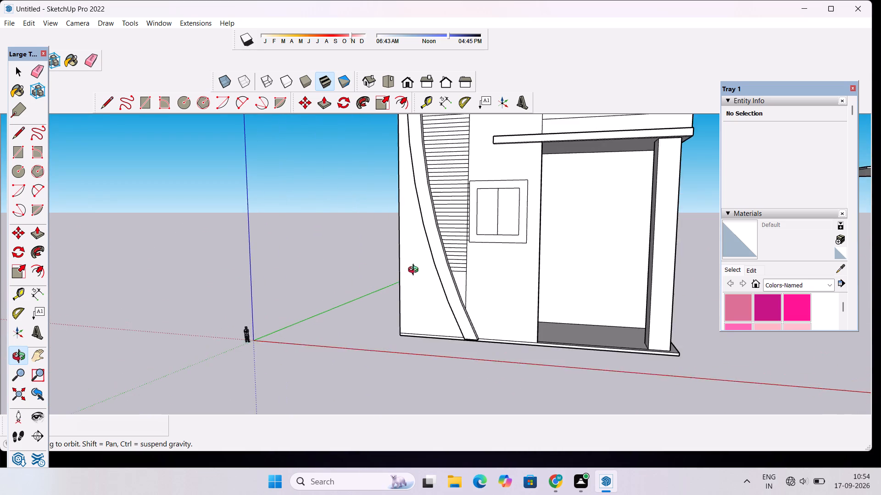
scroll(456, 273, "up", 12)
scroll(464, 293, "down", 10)
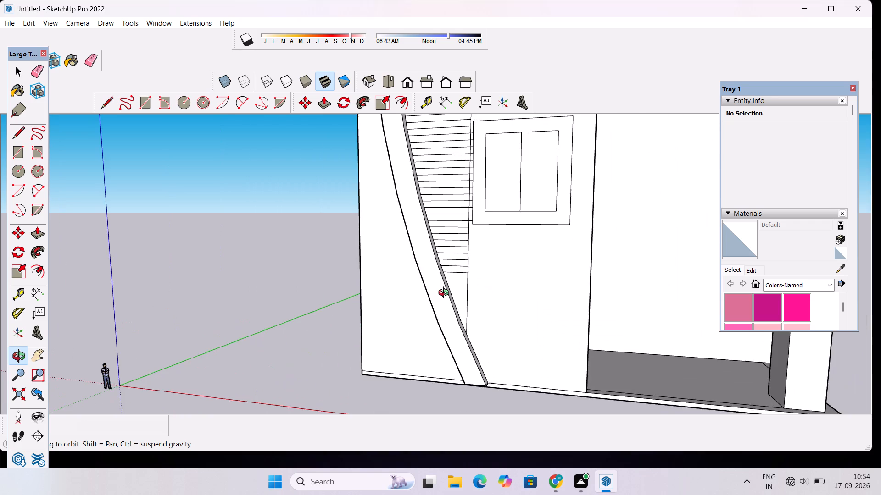
left_click_drag(446, 294, 467, 297)
scroll(482, 297, "up", 3)
scroll(446, 288, "up", 4)
scroll(445, 282, "down", 4)
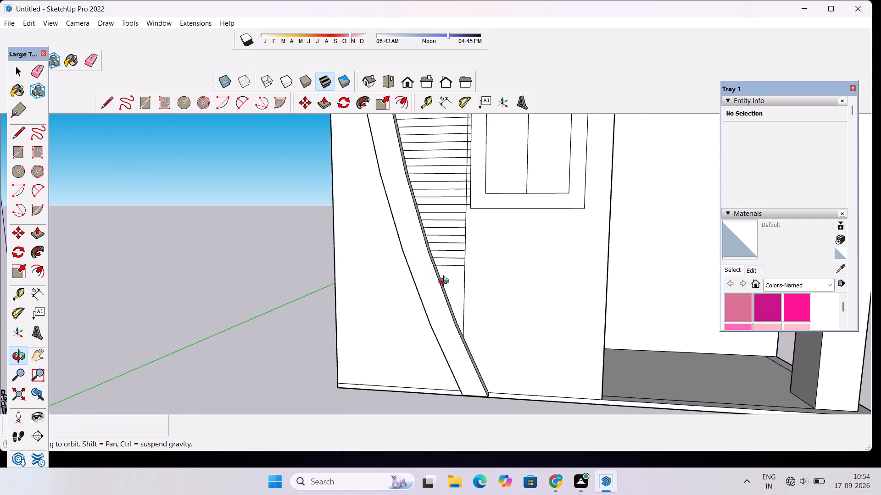
left_click_drag(444, 290, 466, 289)
left_click_drag(467, 286, 443, 312, "shift")
scroll(441, 311, "up", 6)
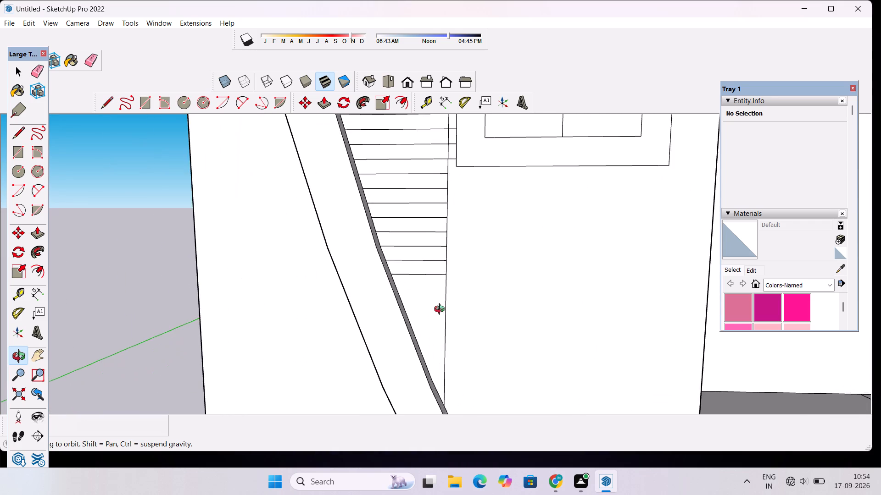
scroll(441, 310, "up", 3)
key("l")
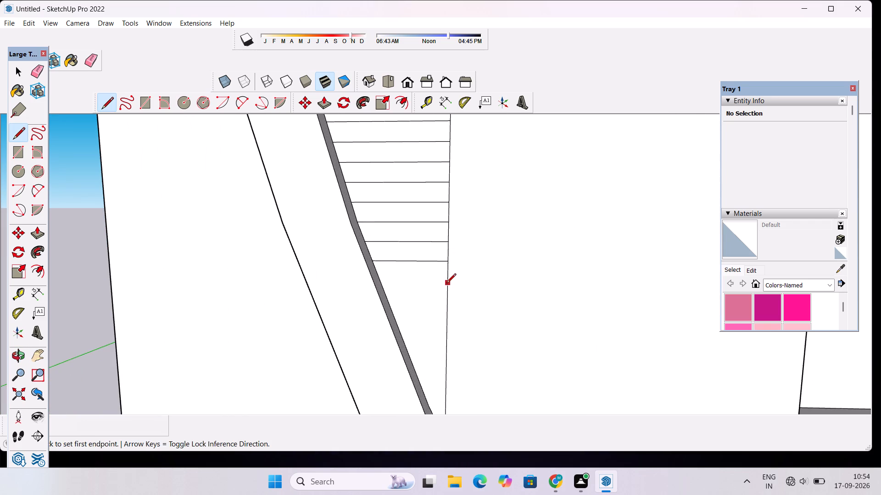
left_click(446, 278)
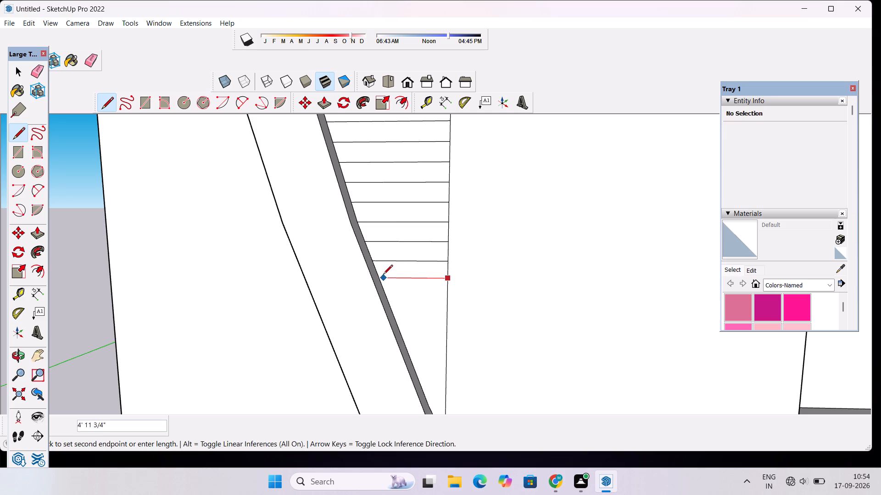
left_click(378, 279)
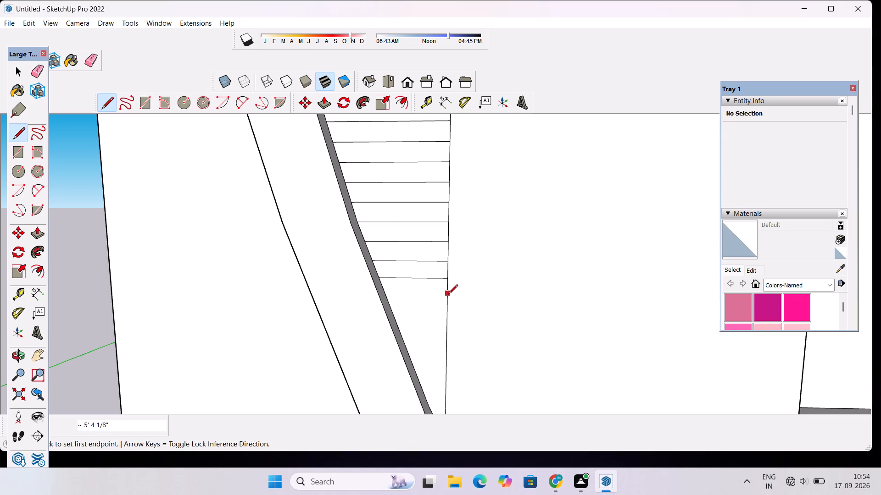
left_click(448, 295)
left_click(386, 296)
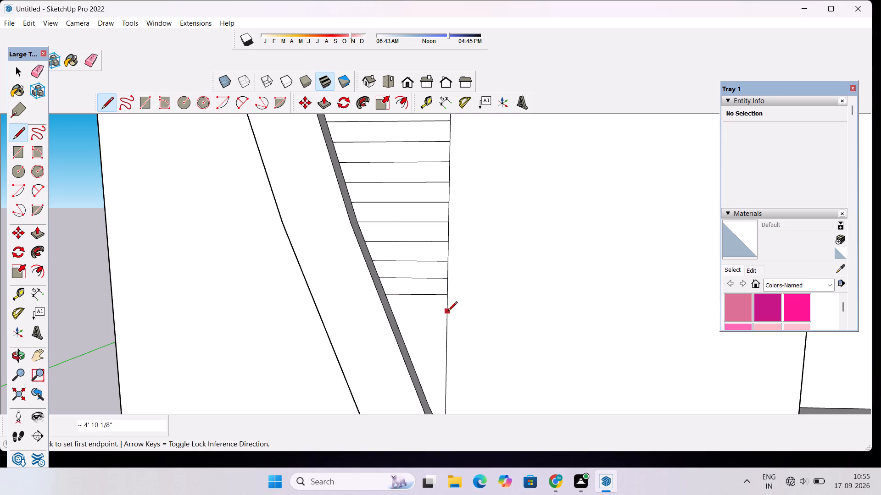
Draw three more horizontal lines about 4'4", 3'11" and 3'5" long from the vertical line to the curved band, below the lowest existing line.
left_click(448, 312)
left_click(394, 313)
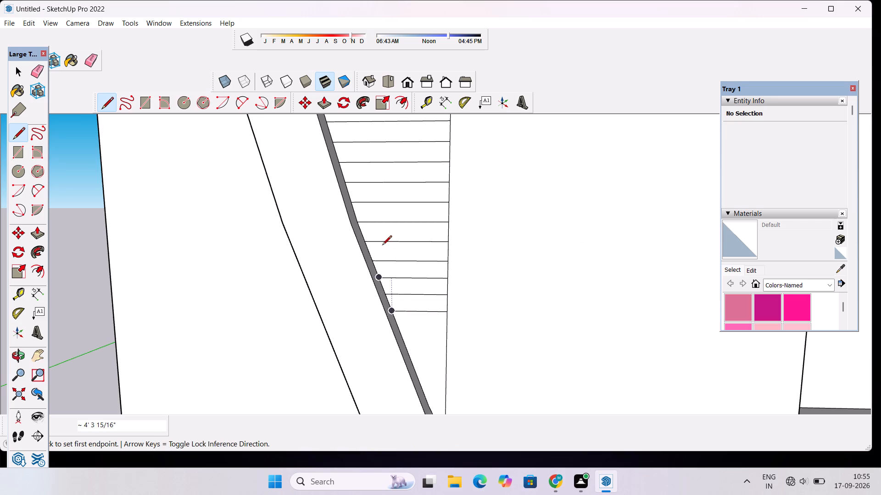
scroll(382, 240, "down", 8)
scroll(403, 310, "up", 9)
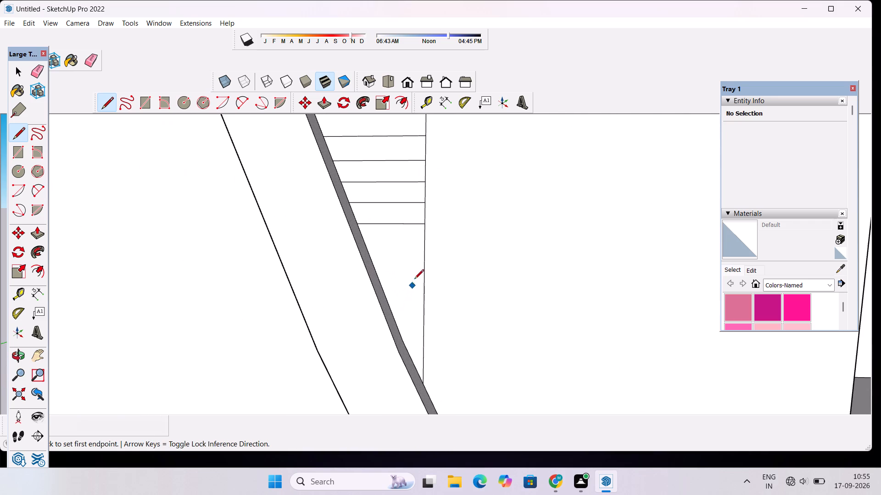
left_click(423, 242)
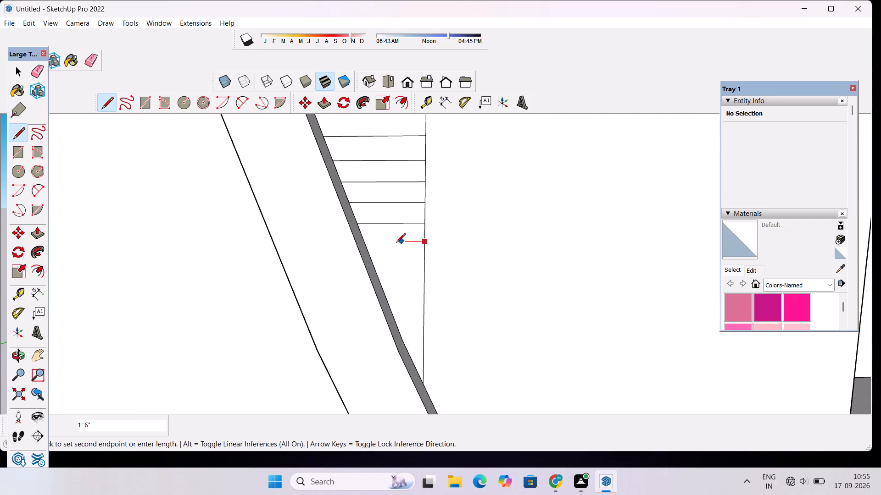
left_click(365, 243)
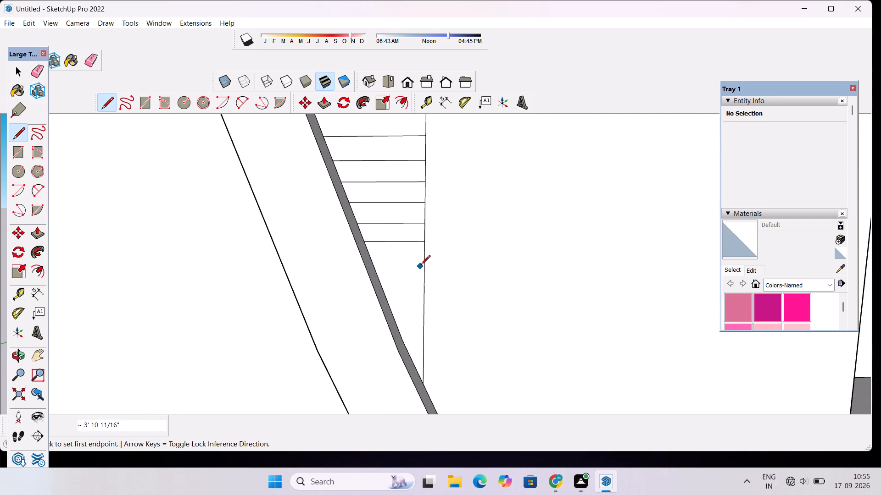
left_click(424, 260)
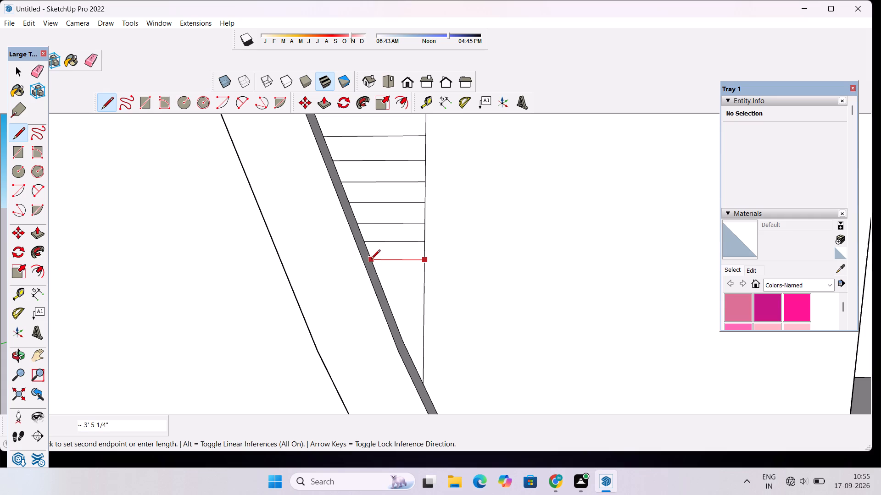
left_click(371, 260)
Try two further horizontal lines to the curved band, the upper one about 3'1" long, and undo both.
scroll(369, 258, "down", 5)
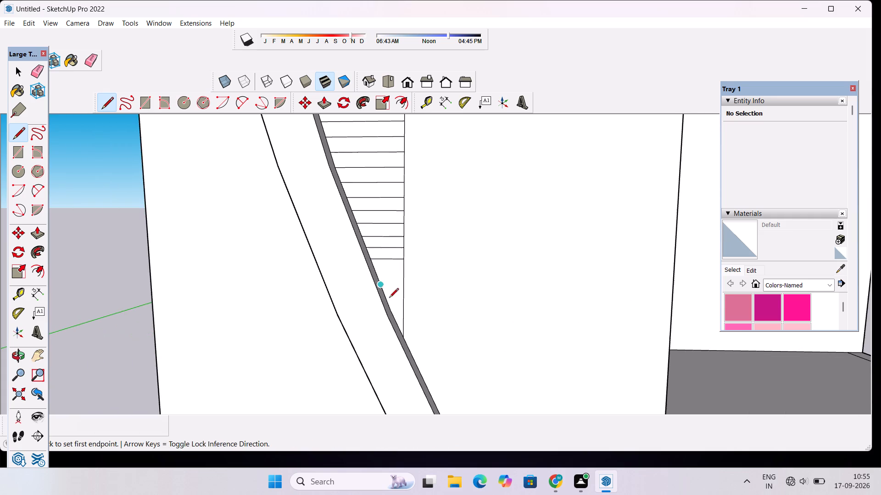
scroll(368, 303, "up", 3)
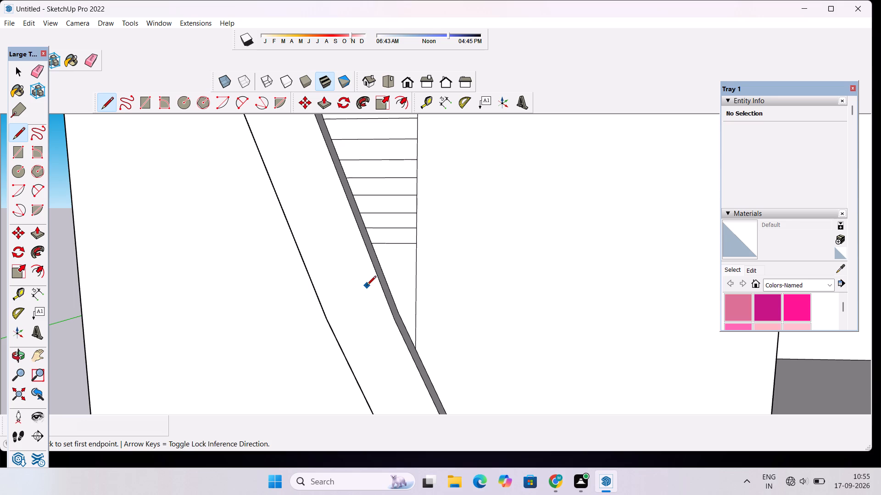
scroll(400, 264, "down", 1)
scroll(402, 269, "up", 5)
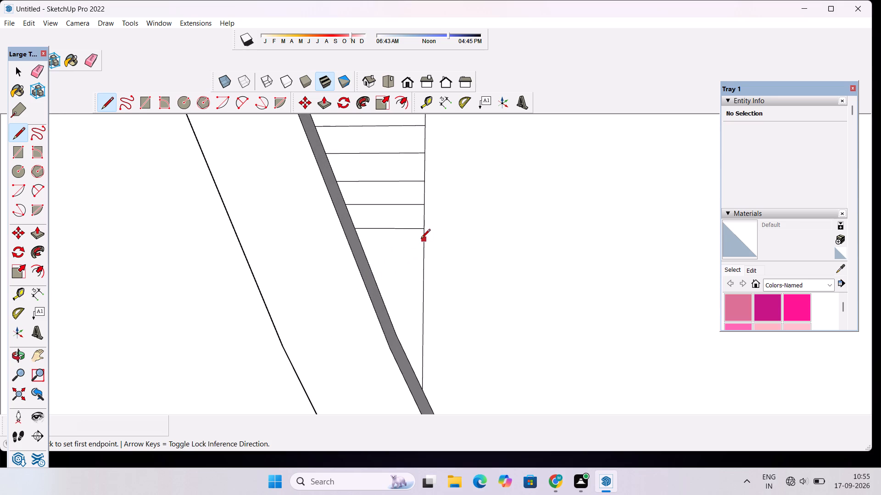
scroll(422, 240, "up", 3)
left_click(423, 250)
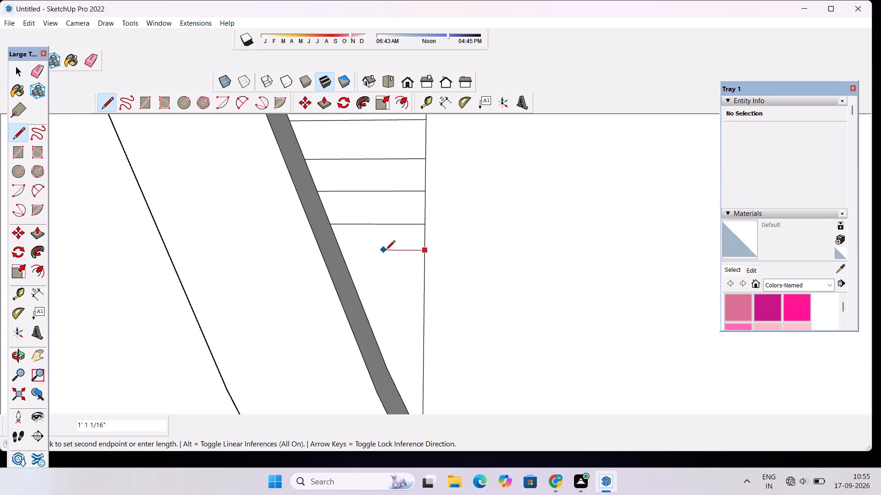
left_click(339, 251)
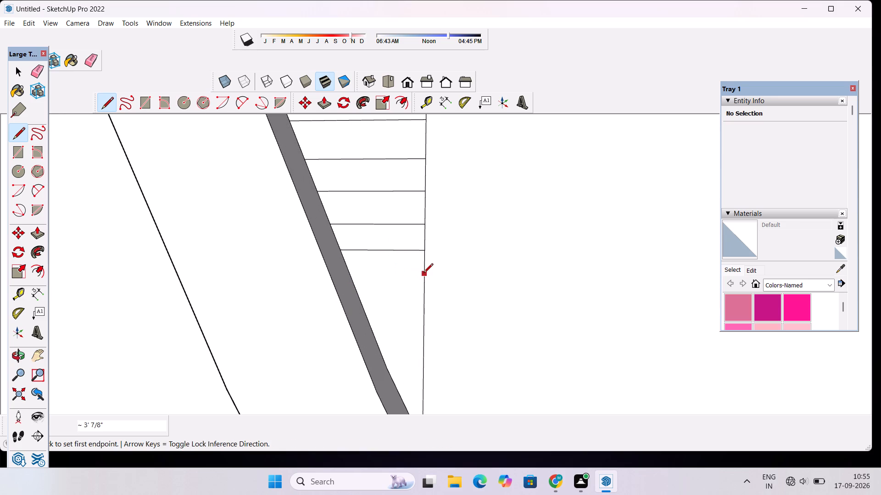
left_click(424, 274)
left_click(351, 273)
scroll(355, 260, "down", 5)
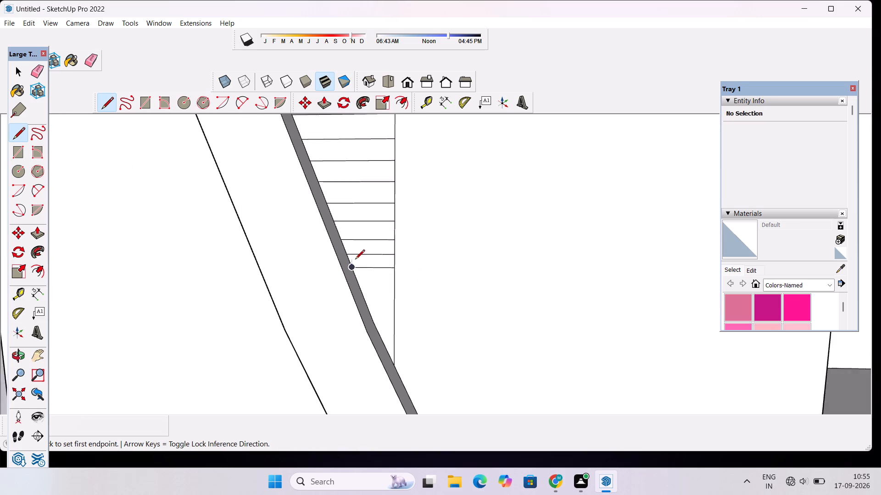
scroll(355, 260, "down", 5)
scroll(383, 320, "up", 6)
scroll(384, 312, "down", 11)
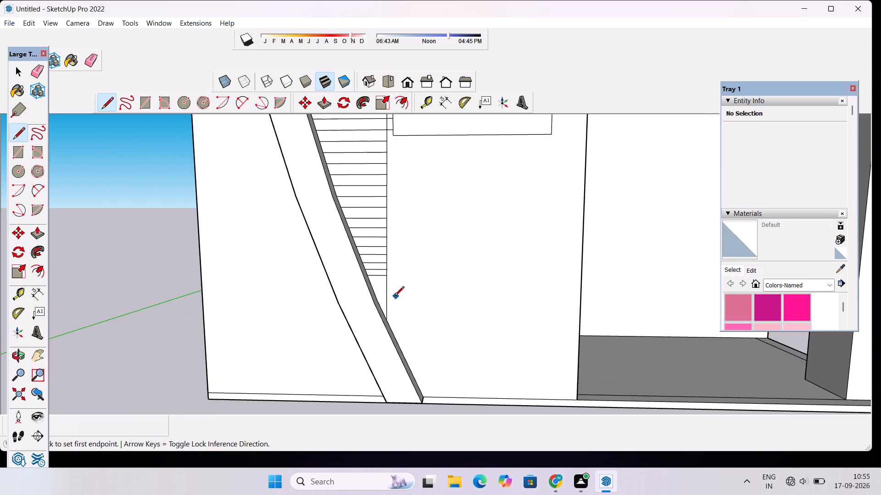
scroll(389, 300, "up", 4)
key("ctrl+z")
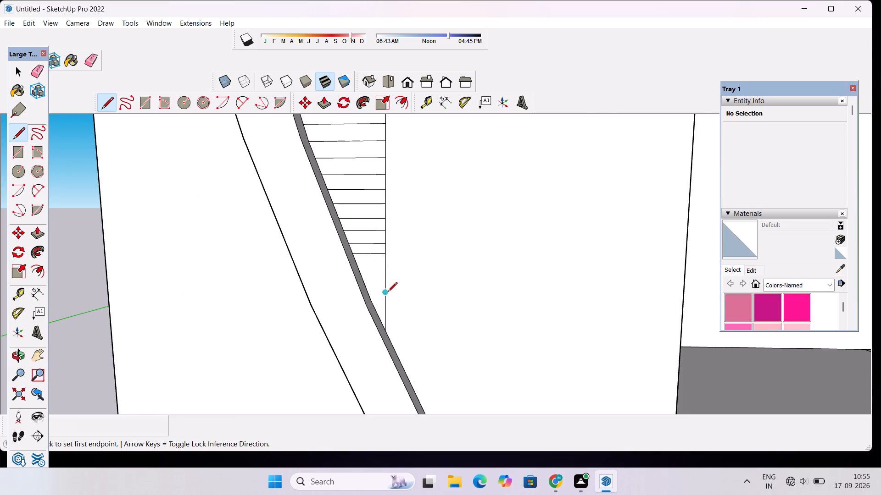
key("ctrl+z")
Draw two horizontal lines from the vertical line to the curved band below the lowest line, the upper one about 2'11" long.
left_click(388, 292, "ctrl")
left_click_drag(385, 285, 382, 274, "ctrl")
left_click(384, 306)
scroll(374, 302, "up", 3)
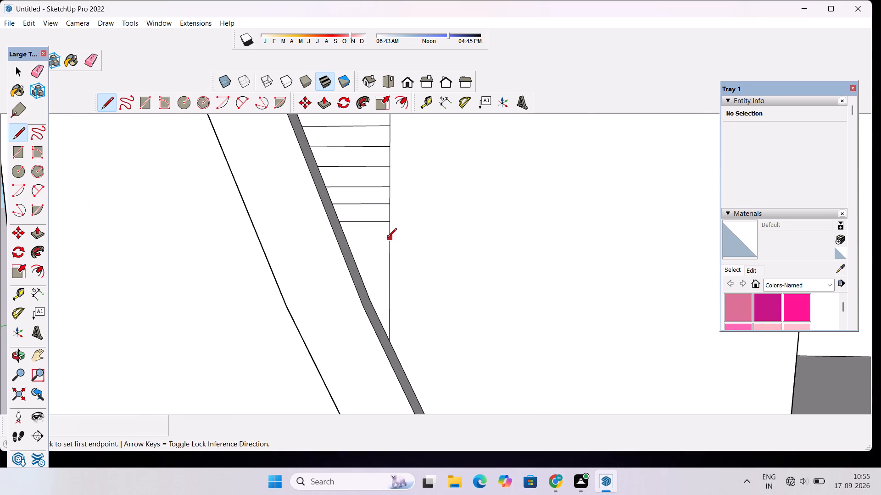
left_click(387, 241)
left_click(350, 242)
left_click(388, 261)
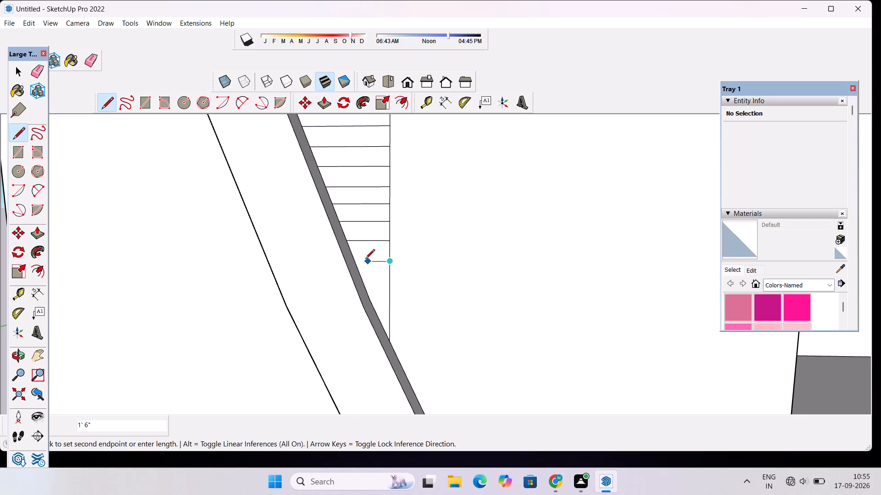
left_click(355, 261)
Fill the narrowing tip with three more horizontal lines to the curved band, the first two about 2' and 1'7" long.
scroll(355, 261, "up", 4)
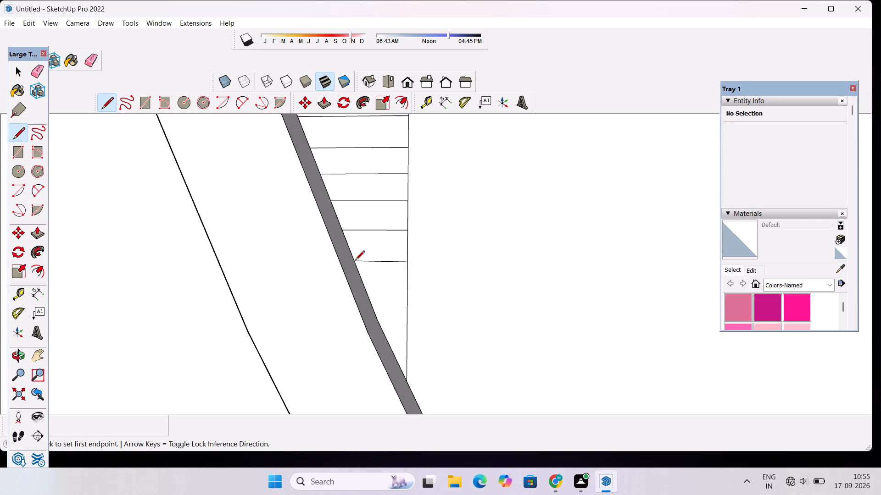
left_click(407, 284)
left_click(363, 282)
left_click(410, 311)
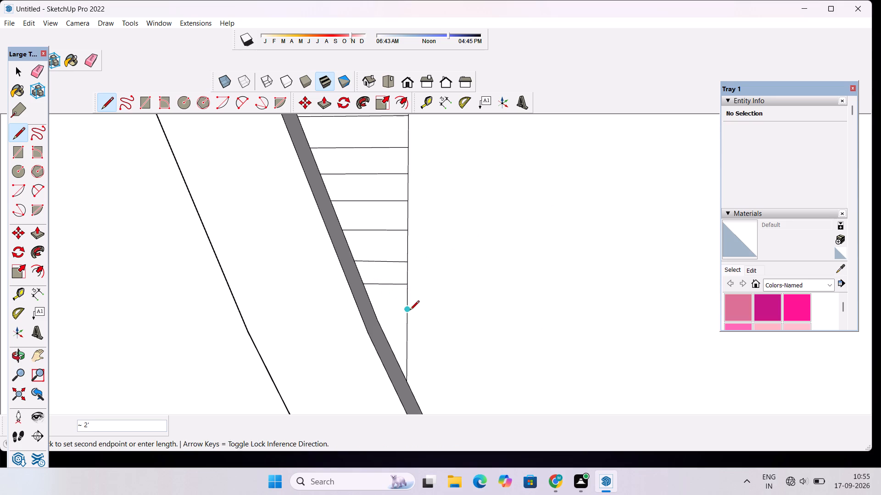
left_click(374, 307)
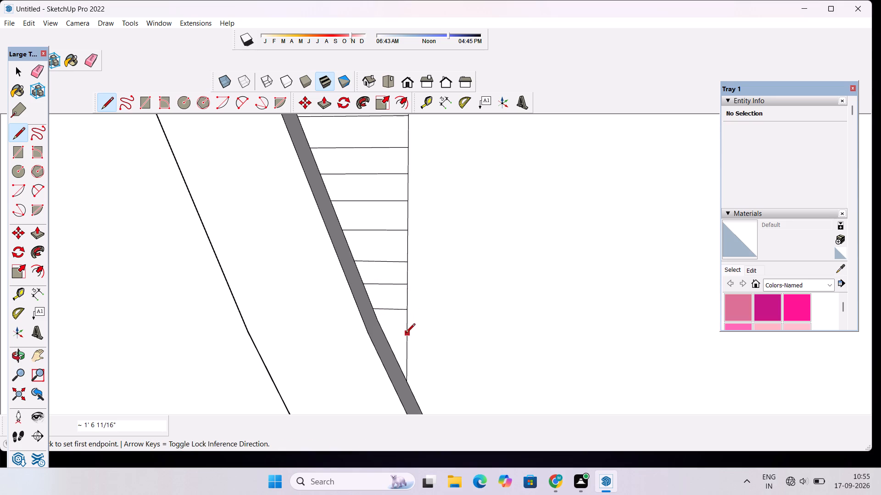
left_click(406, 334)
left_click(383, 334)
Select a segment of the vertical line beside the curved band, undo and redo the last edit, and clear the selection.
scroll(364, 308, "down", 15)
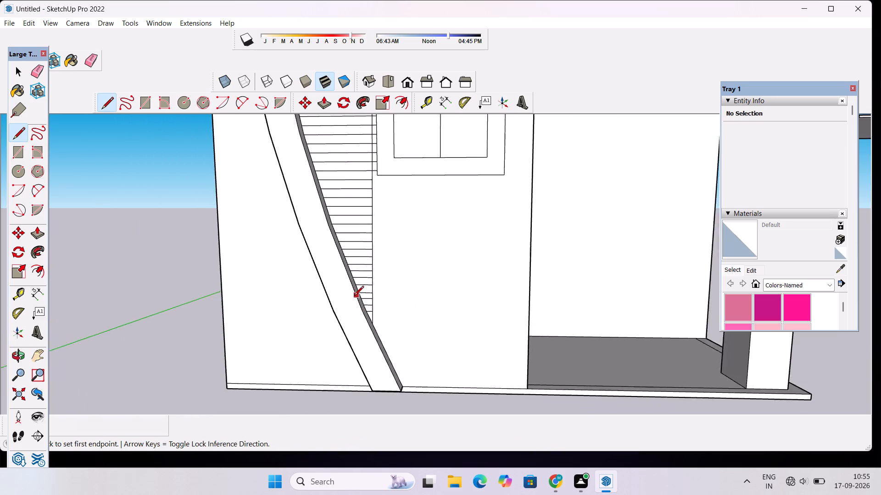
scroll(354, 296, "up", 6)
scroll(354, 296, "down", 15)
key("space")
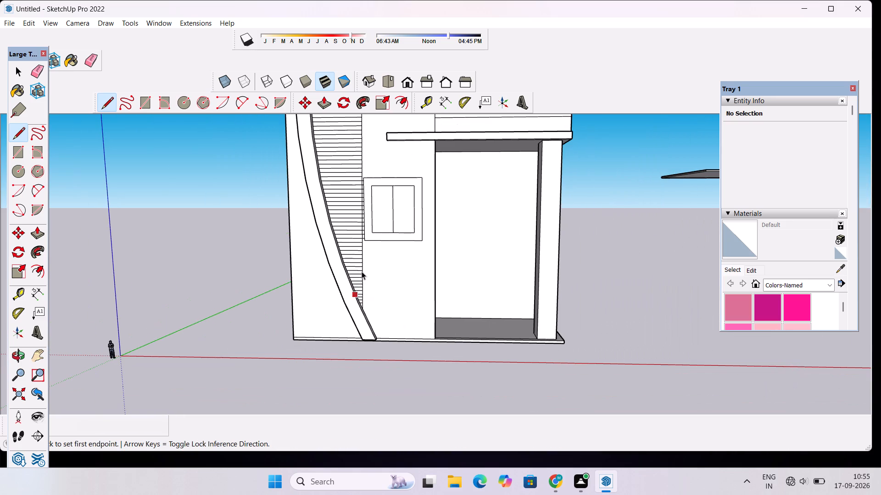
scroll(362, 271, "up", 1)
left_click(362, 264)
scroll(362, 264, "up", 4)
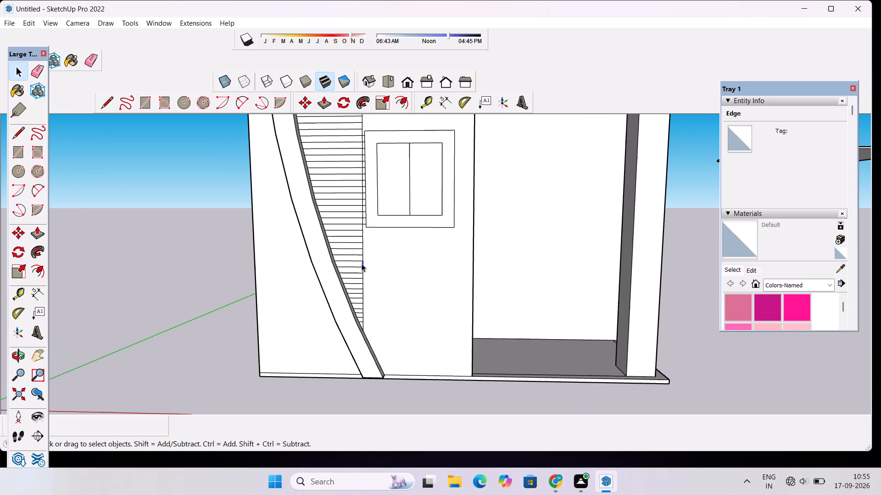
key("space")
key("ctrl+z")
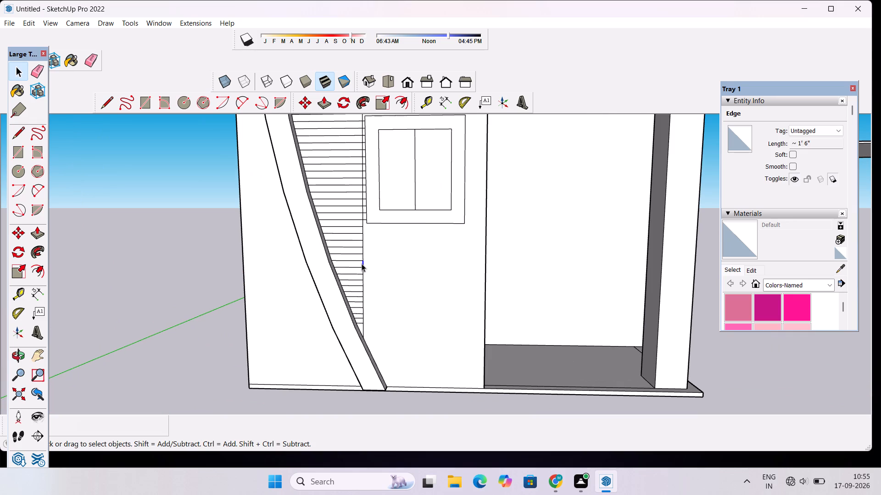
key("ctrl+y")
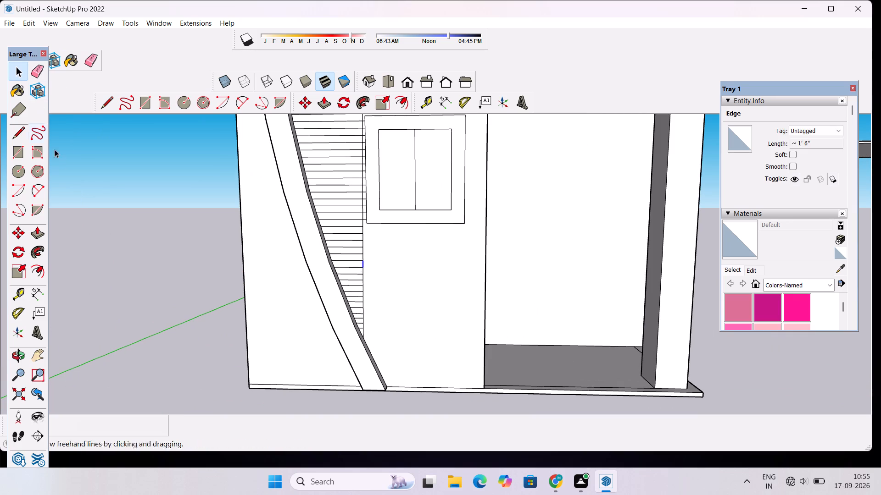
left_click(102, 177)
Examine the whole building from several angles, including the lined front face around the upper window box.
scroll(153, 193, "down", 11)
scroll(224, 170, "up", 1)
scroll(230, 168, "down", 4)
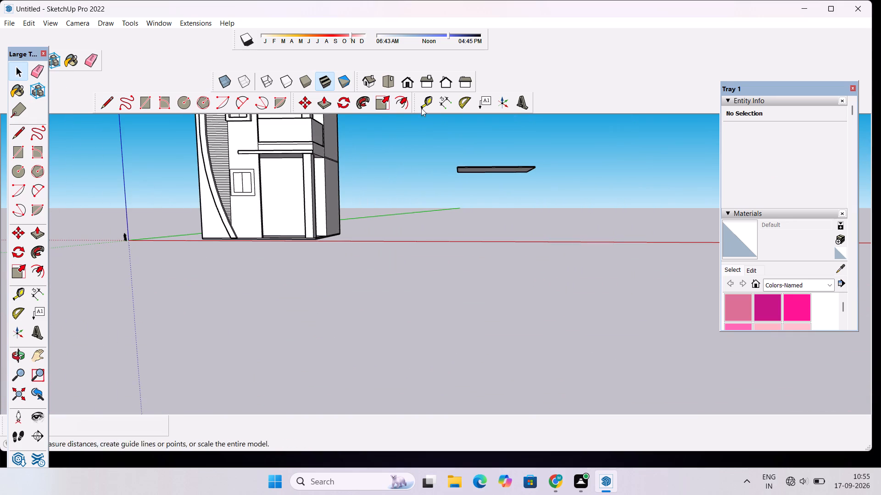
key("o")
left_click_drag(294, 221, 334, 201)
scroll(336, 201, "down", 5)
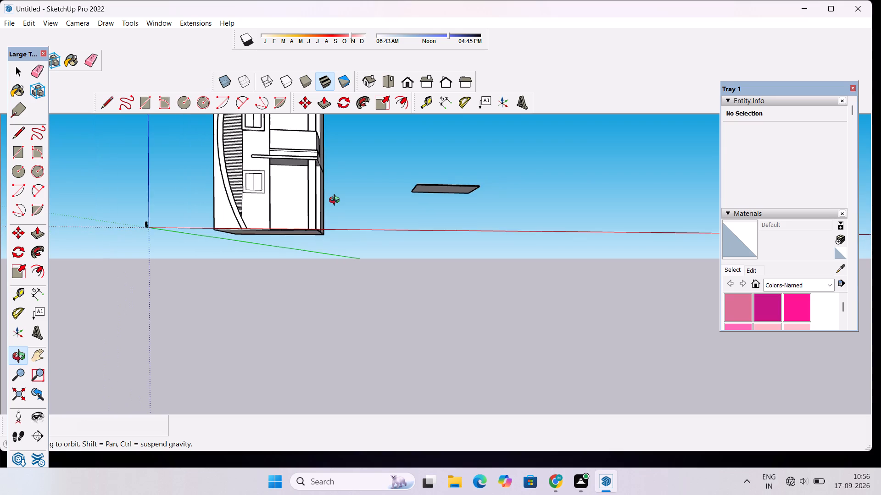
left_click_drag(394, 241, 304, 246)
scroll(284, 230, "down", 4)
left_click_drag(282, 220, 295, 297, "shift")
scroll(319, 222, "up", 5)
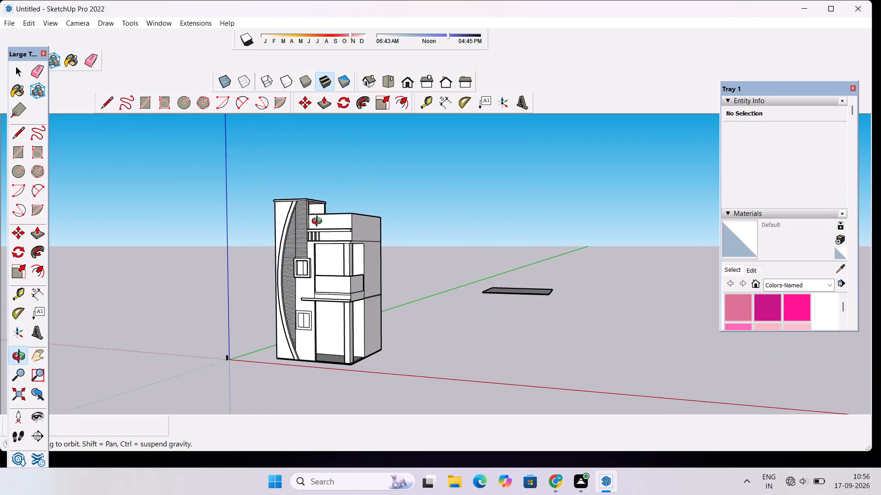
left_click_drag(258, 259, 342, 267)
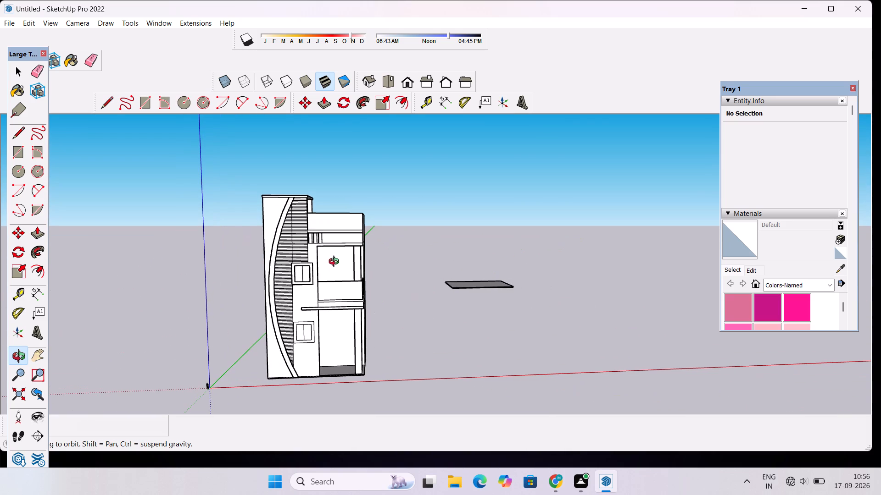
scroll(335, 261, "up", 1)
left_click_drag(360, 280, 292, 278)
scroll(297, 251, "up", 3)
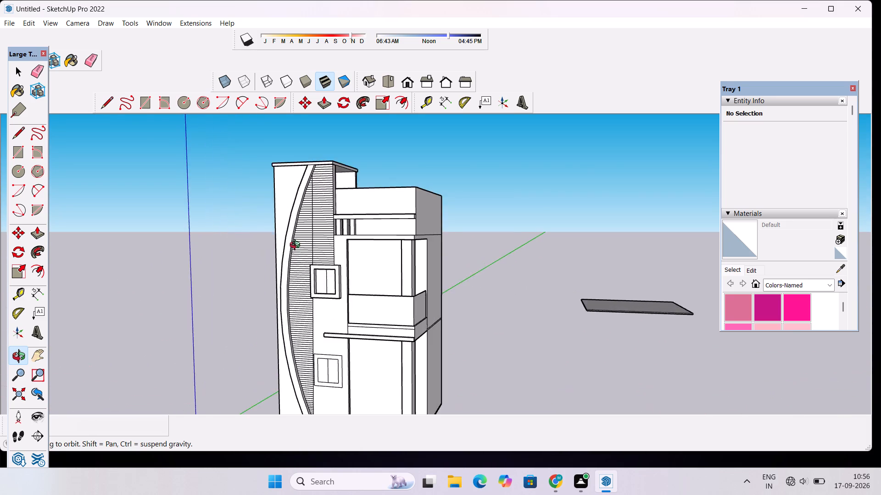
scroll(297, 246, "up", 4)
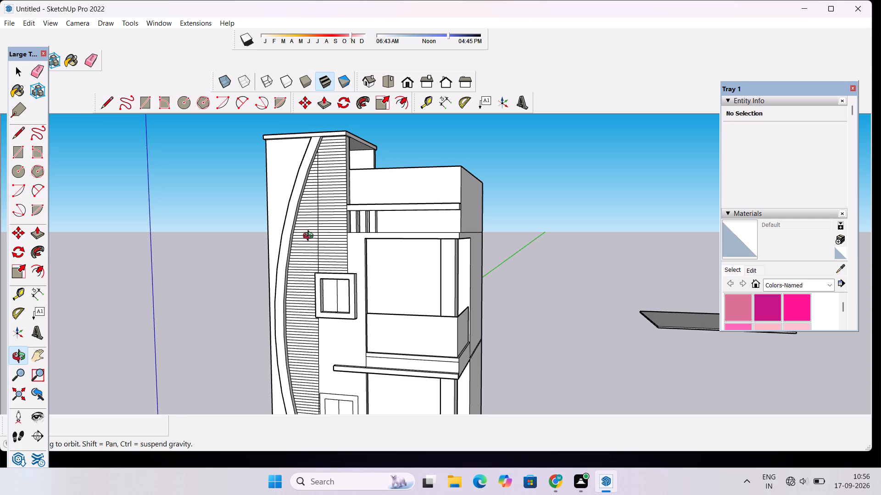
scroll(345, 250, "up", 8)
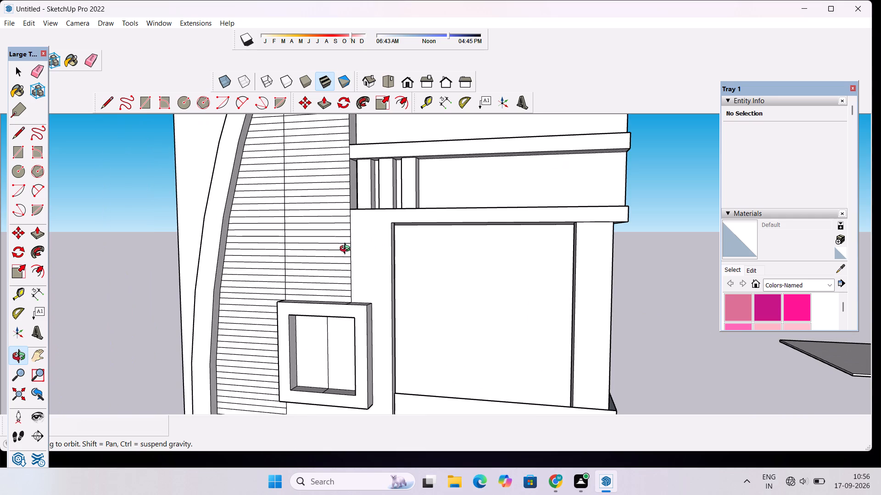
scroll(347, 250, "up", 5)
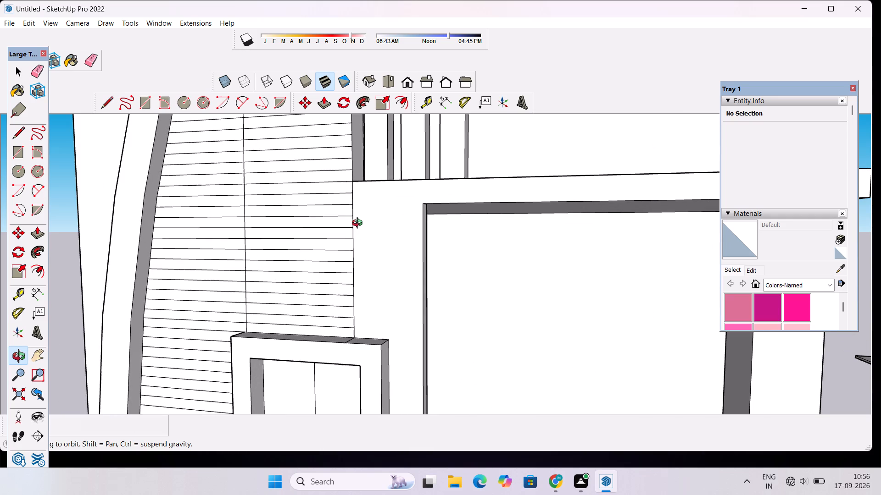
scroll(359, 224, "up", 2)
scroll(359, 224, "down", 14)
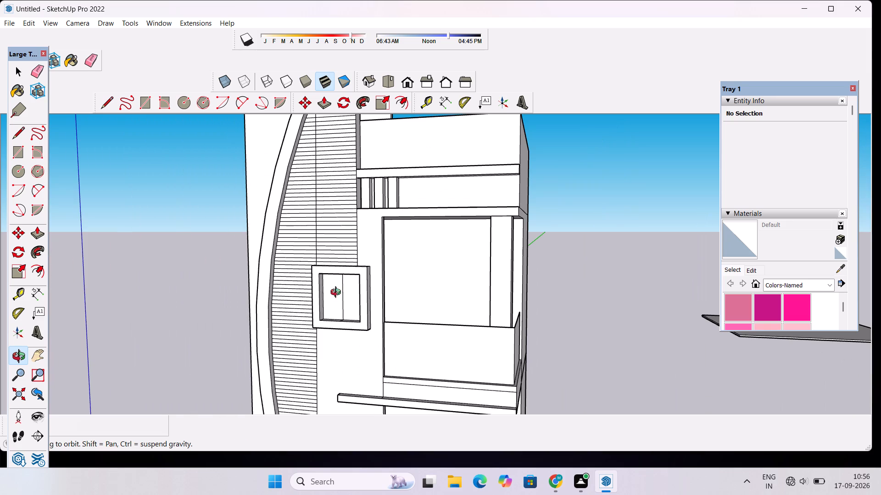
Examine the building's front face, including the horizontal lines beside the curved band and both windows.
scroll(384, 326, "down", 2)
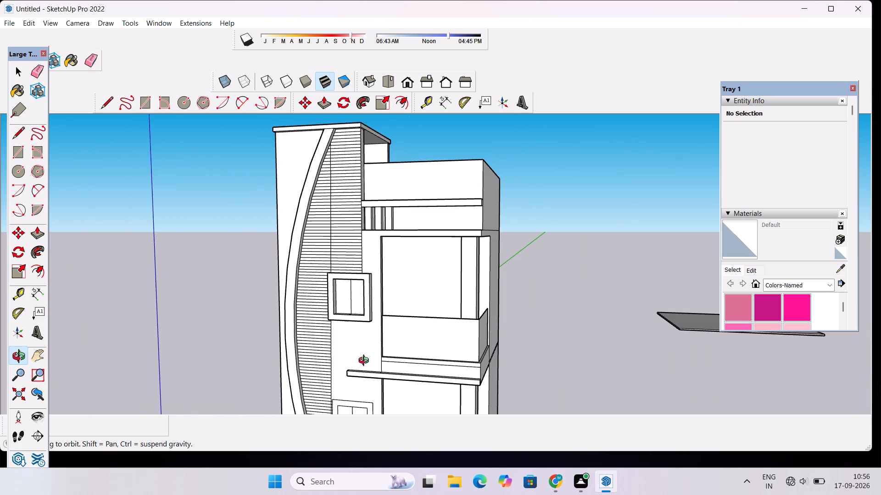
scroll(379, 325, "down", 3)
scroll(355, 281, "up", 5)
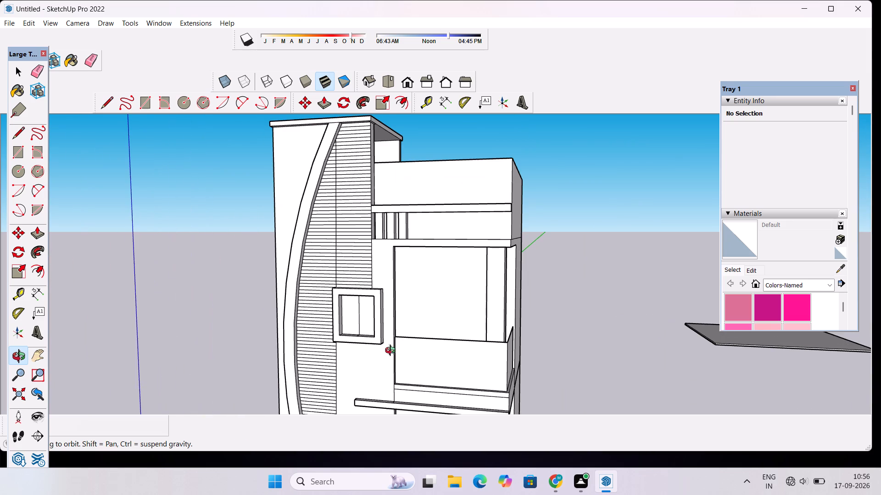
scroll(391, 347, "up", 4)
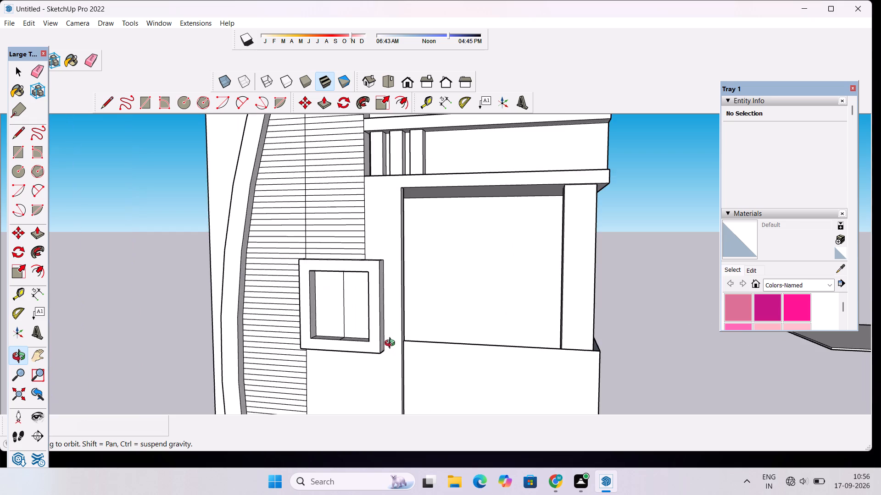
scroll(395, 339, "up", 4)
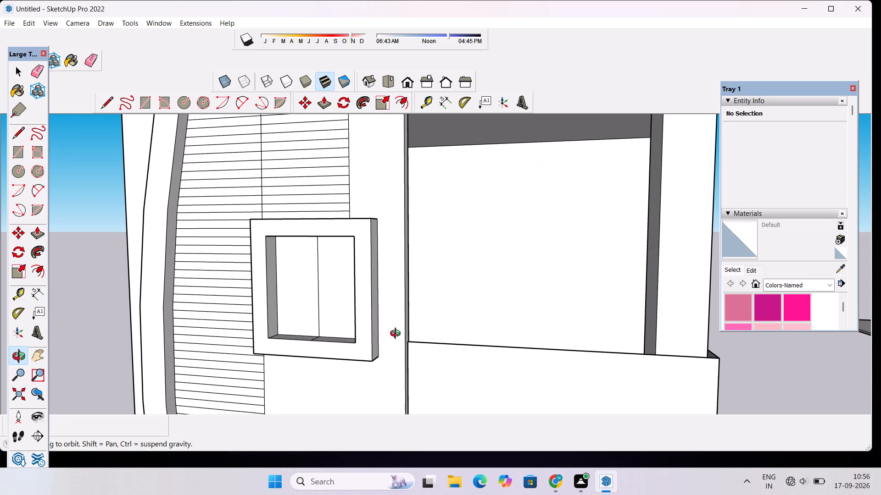
scroll(397, 335, "down", 8)
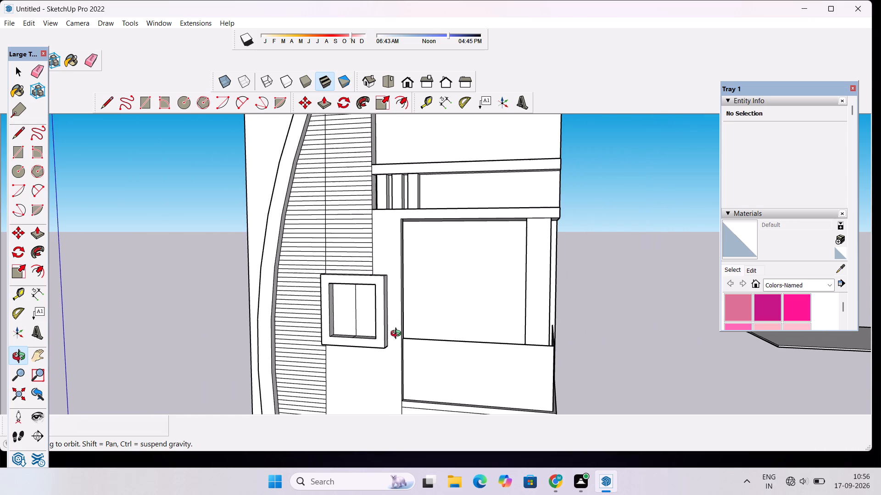
scroll(401, 209, "up", 2)
scroll(401, 209, "down", 13)
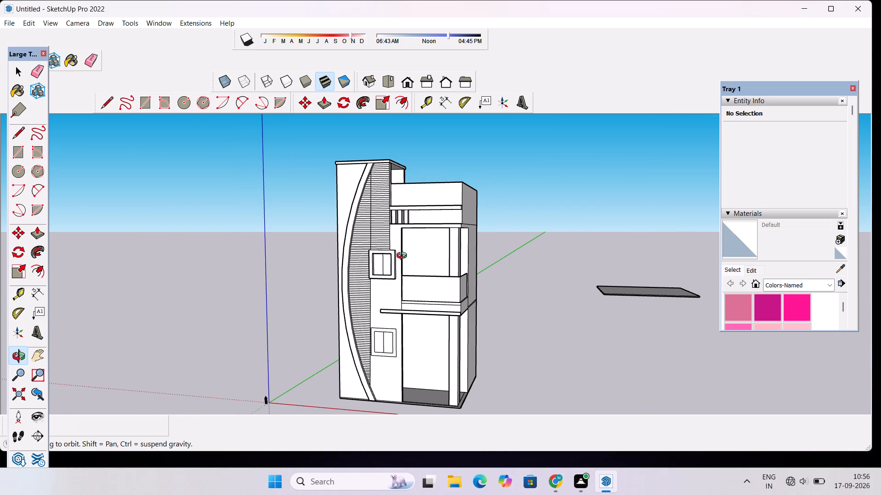
scroll(376, 301, "up", 2)
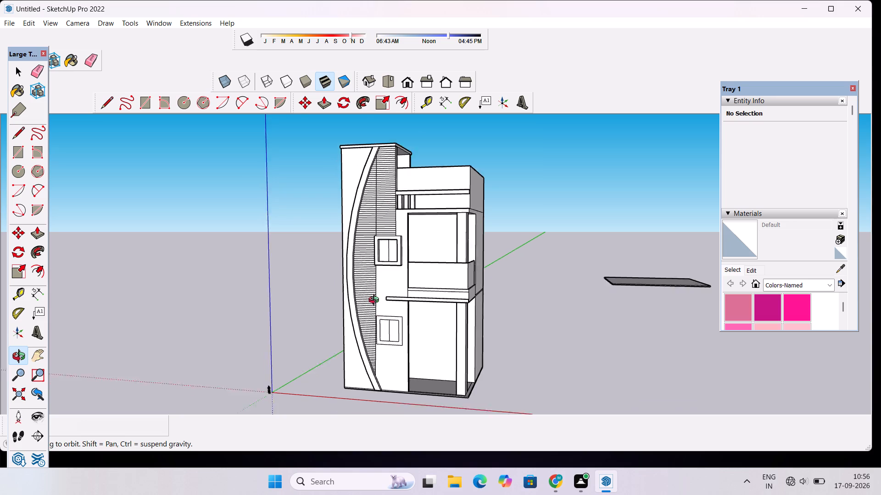
scroll(376, 301, "up", 7)
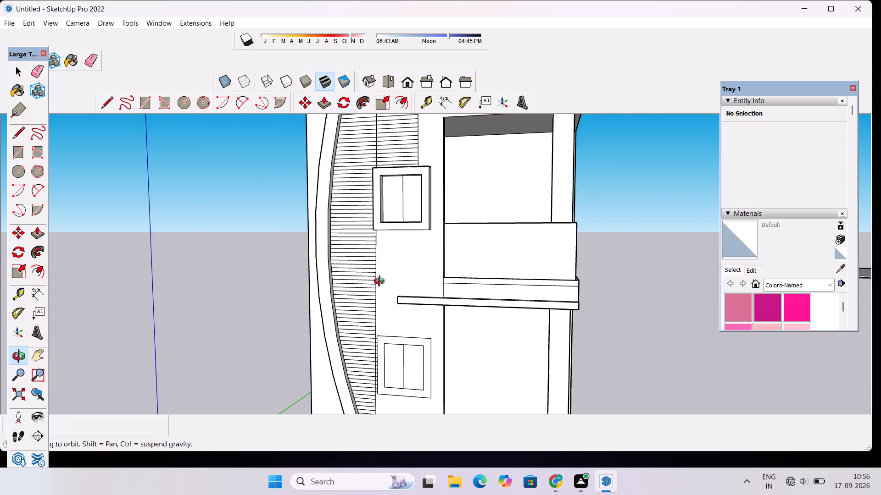
scroll(381, 282, "up", 8)
scroll(381, 282, "down", 5)
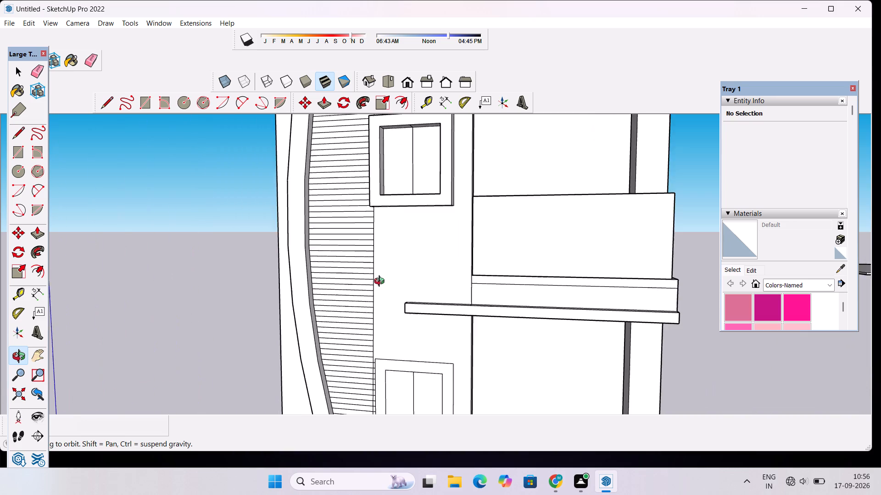
scroll(381, 282, "down", 9)
scroll(386, 289, "up", 5)
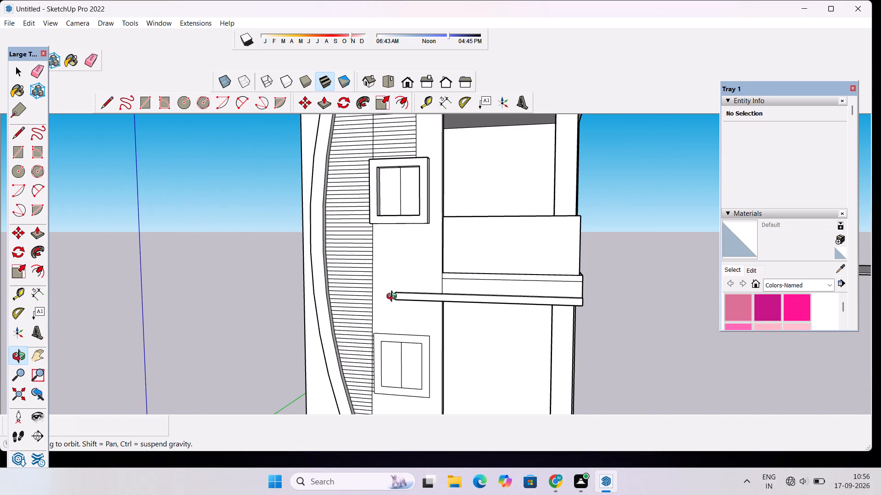
Examine the building from below, including the undersides of the balcony slabs and the projecting front beam.
left_click_drag(456, 342, 483, 181)
left_click_drag(507, 321, 482, 327)
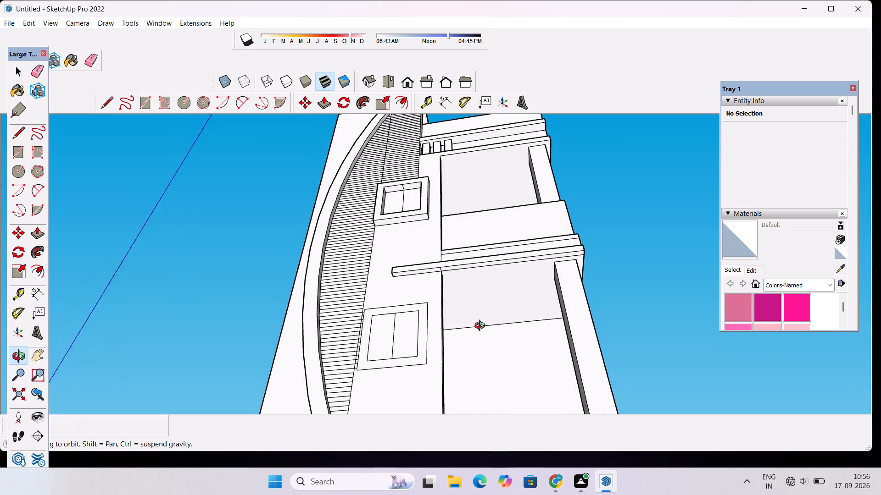
left_click_drag(482, 327, 498, 322)
scroll(491, 321, "down", 4)
left_click_drag(388, 276, 407, 268)
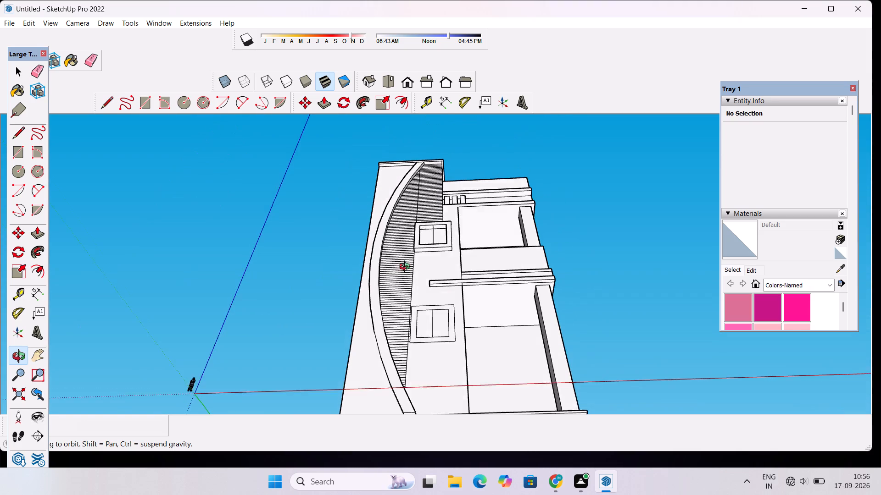
left_click_drag(407, 268, 420, 265)
scroll(485, 328, "up", 7)
left_click_drag(572, 341, 536, 344)
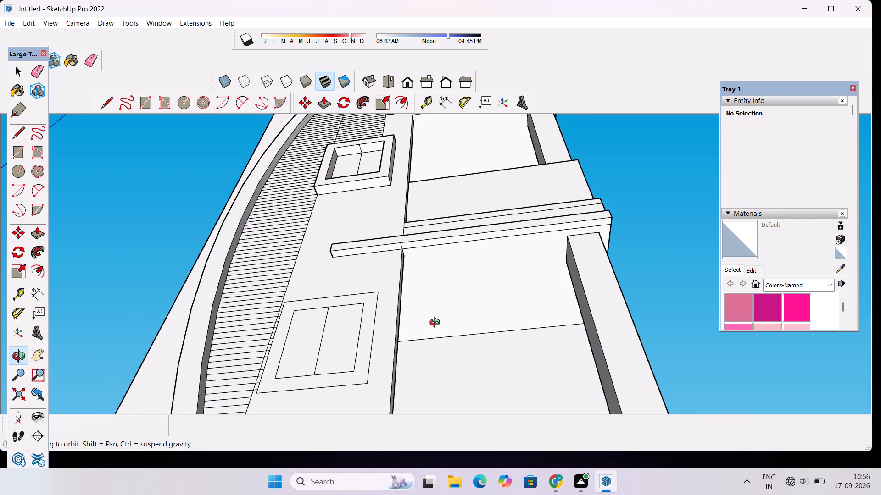
scroll(437, 324, "up", 4)
left_click_drag(533, 308, 352, 366)
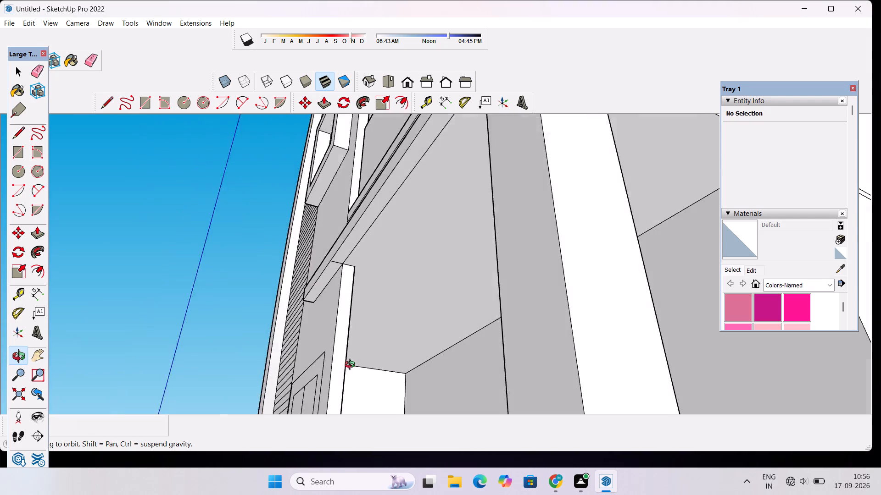
left_click_drag(352, 366, 511, 377)
scroll(418, 355, "down", 5)
left_click_drag(299, 281, 352, 257)
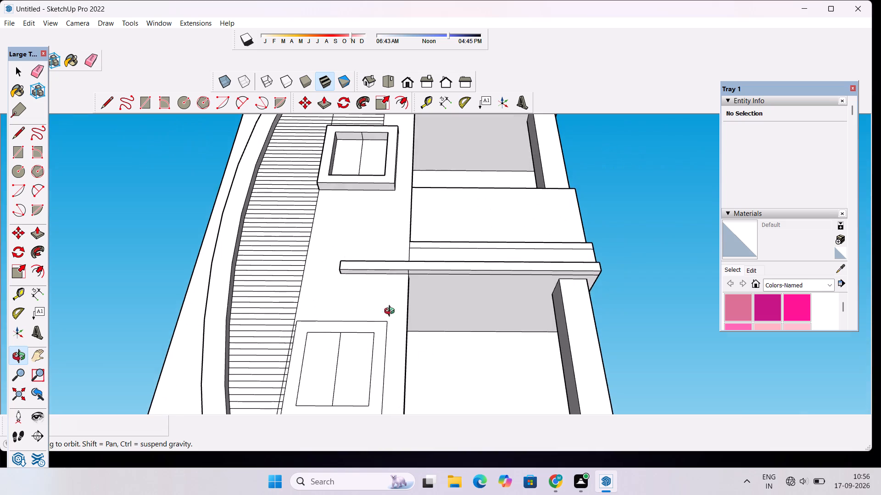
left_click_drag(453, 392, 434, 352)
scroll(435, 352, "down", 4)
left_click_drag(446, 371, 406, 374)
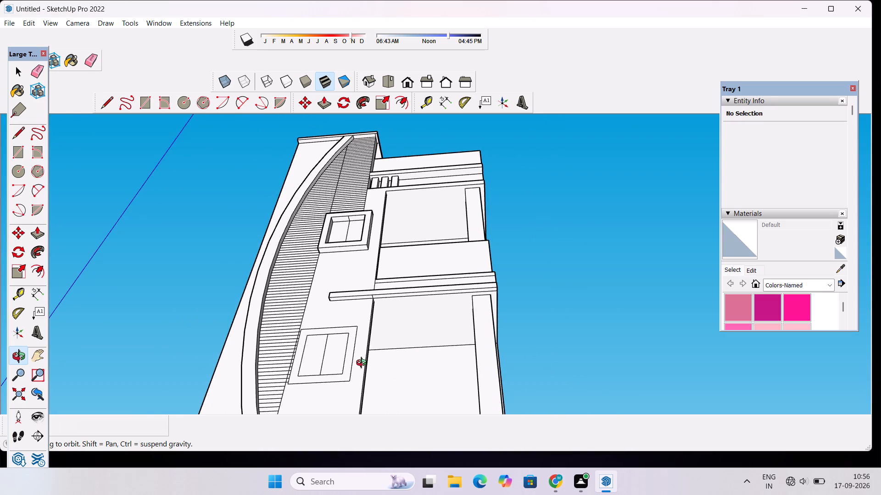
left_click_drag(317, 326, 350, 302)
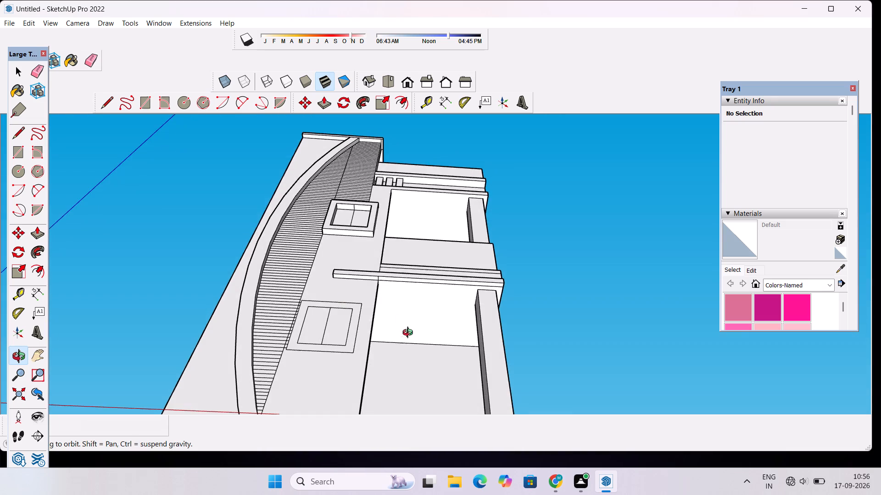
Draw a rectangle of about 668 sq ft on the underside of the slab above the ground-floor porch.
left_click_drag(415, 343, 404, 298)
scroll(404, 302, "up", 4)
left_click_drag(404, 302, 401, 308)
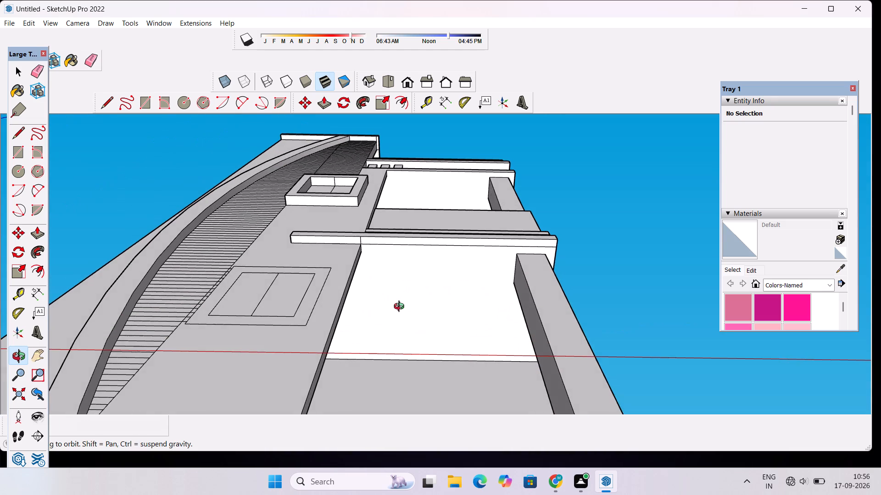
scroll(397, 308, "up", 2)
key("r")
left_click(365, 266)
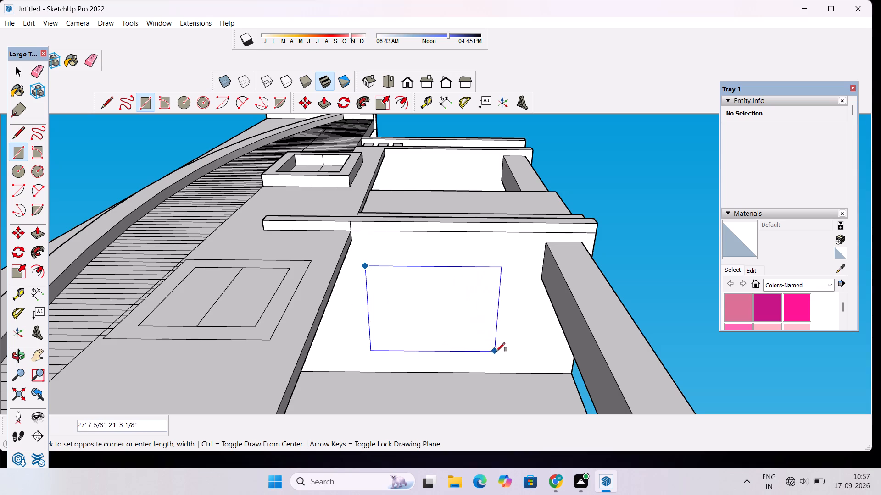
left_click(507, 354)
key("space")
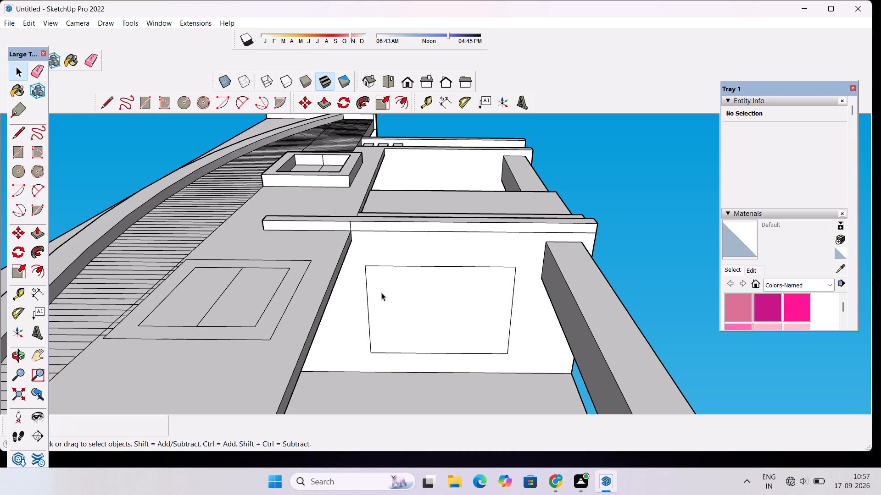
Push/Pull the rectangle on the porch ceiling 1' downward to form a raised panel.
left_click(402, 297)
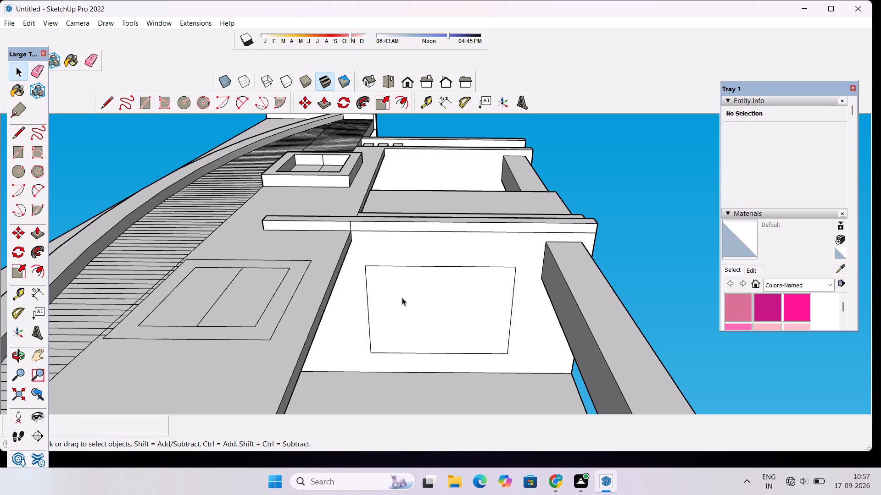
key("p")
left_click(402, 297)
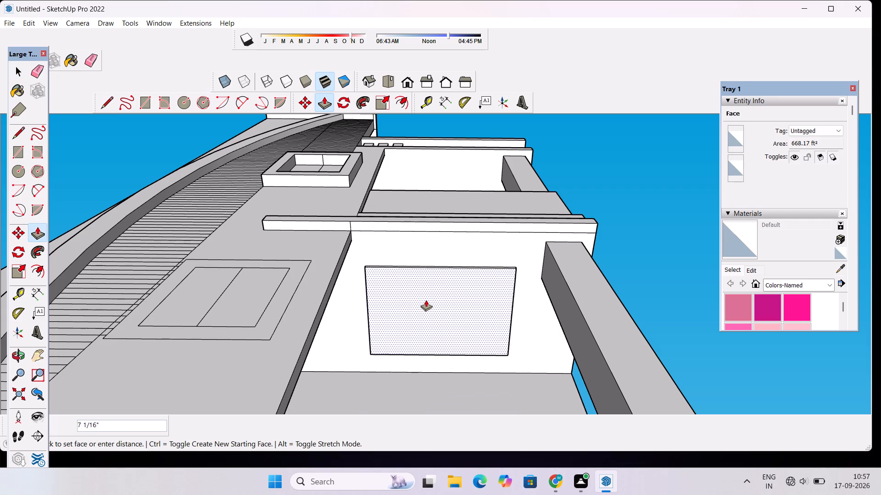
type("1'")
key("Return")
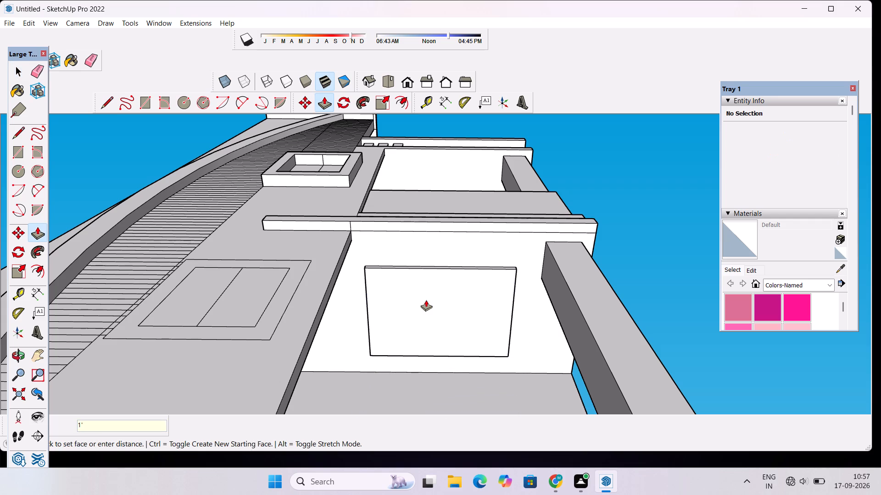
key("space")
Examine the porch ceiling panel from several angles below the slab.
key("o")
left_click_drag(426, 300, 424, 290)
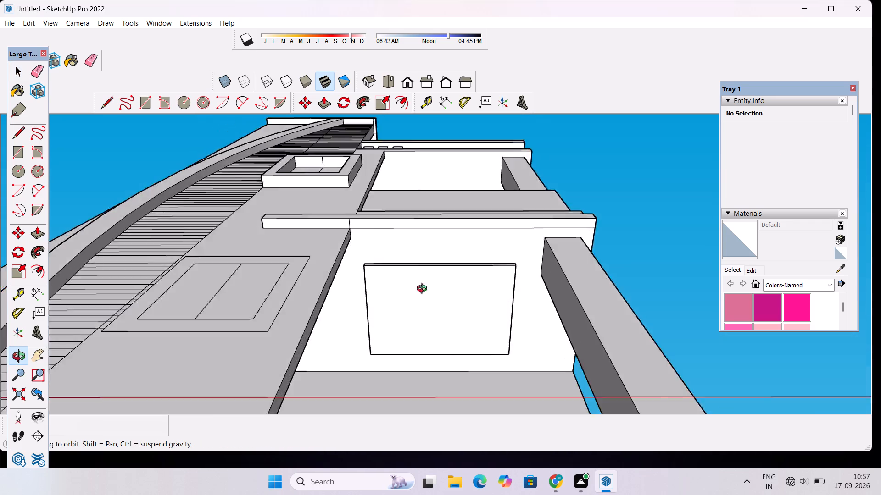
left_click_drag(424, 290, 423, 272)
scroll(423, 267, "down", 3)
scroll(419, 277, "up", 5)
left_click_drag(408, 298, 411, 276)
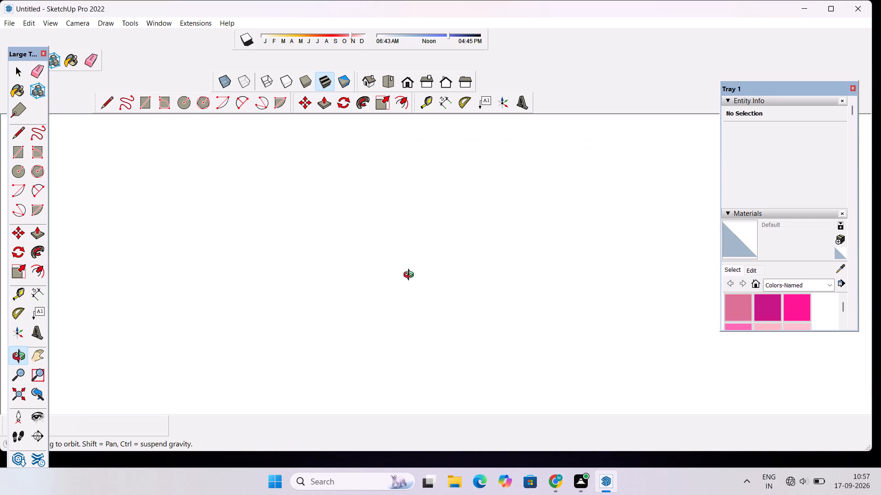
left_click_drag(411, 276, 412, 345)
scroll(407, 309, "down", 6)
scroll(421, 240, "down", 14)
left_click_drag(420, 242, 433, 317, "shift")
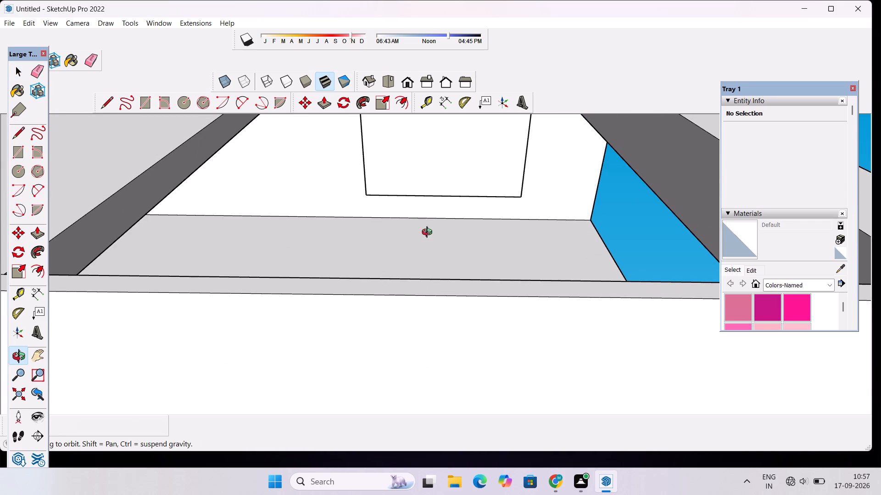
scroll(434, 248, "down", 4)
left_click_drag(439, 170, 437, 230, "shift")
scroll(435, 236, "up", 4)
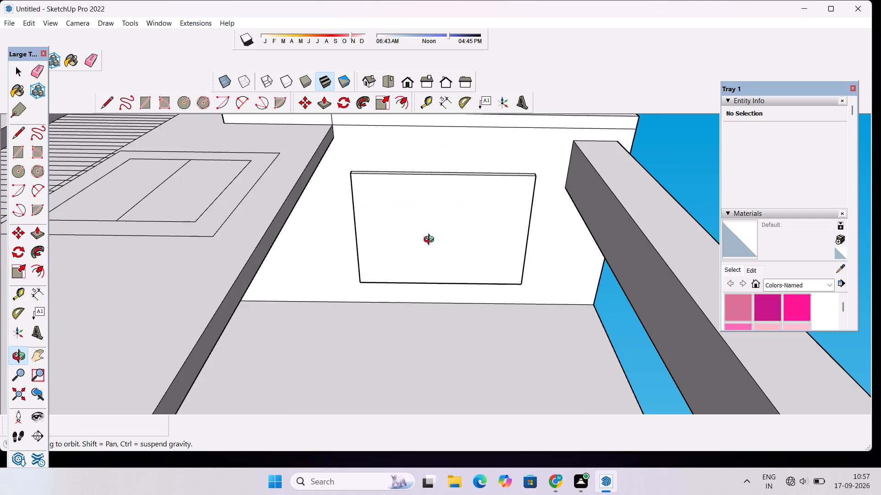
left_click_drag(431, 241, 433, 217)
left_click_drag(433, 217, 393, 228, "shift")
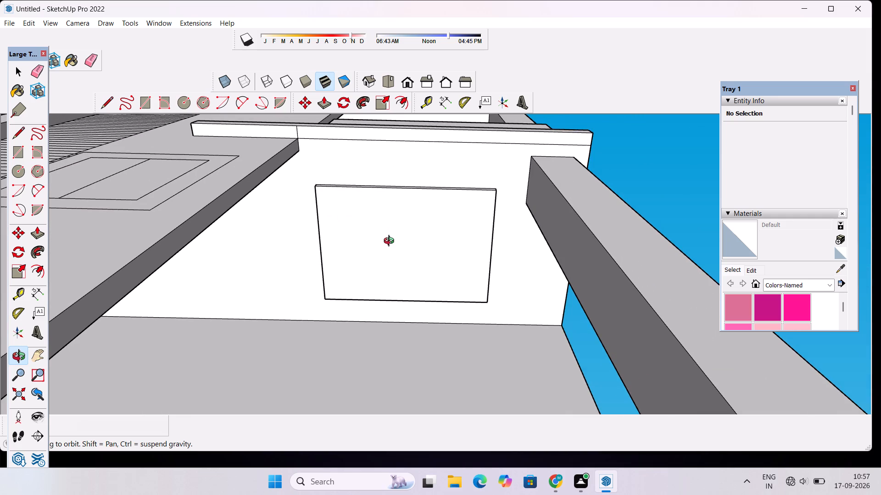
scroll(391, 242, "up", 1)
left_click_drag(384, 269, 399, 253)
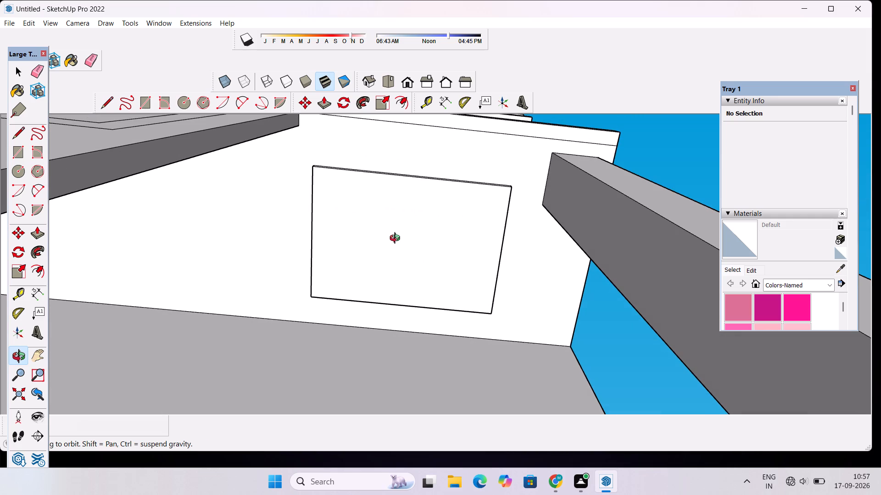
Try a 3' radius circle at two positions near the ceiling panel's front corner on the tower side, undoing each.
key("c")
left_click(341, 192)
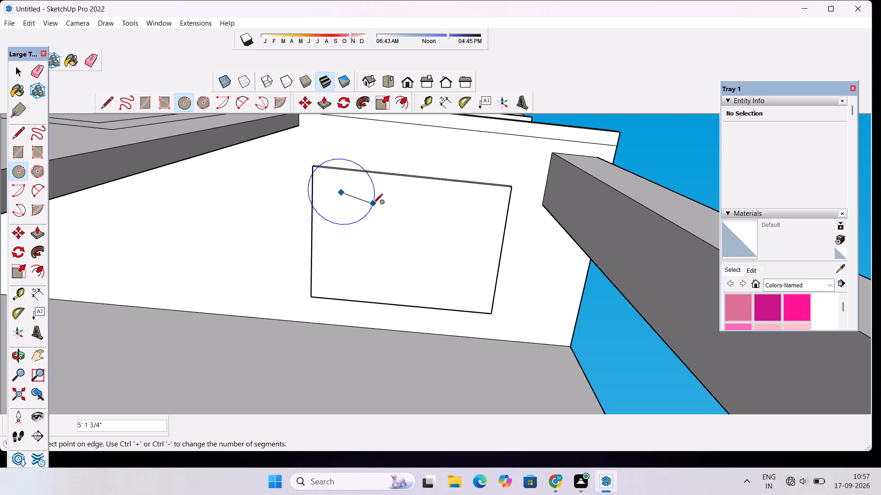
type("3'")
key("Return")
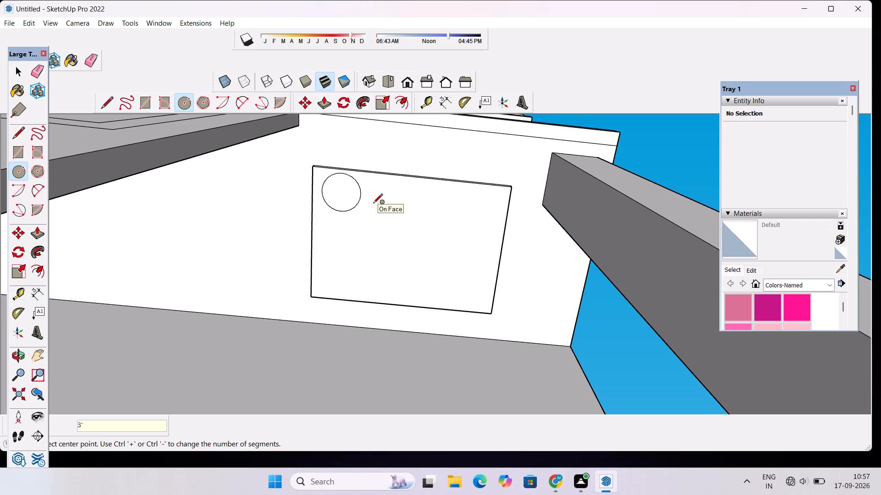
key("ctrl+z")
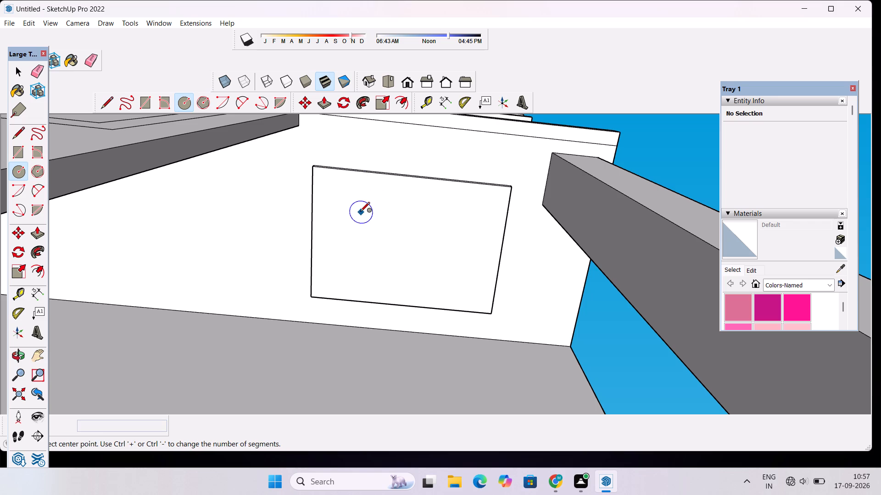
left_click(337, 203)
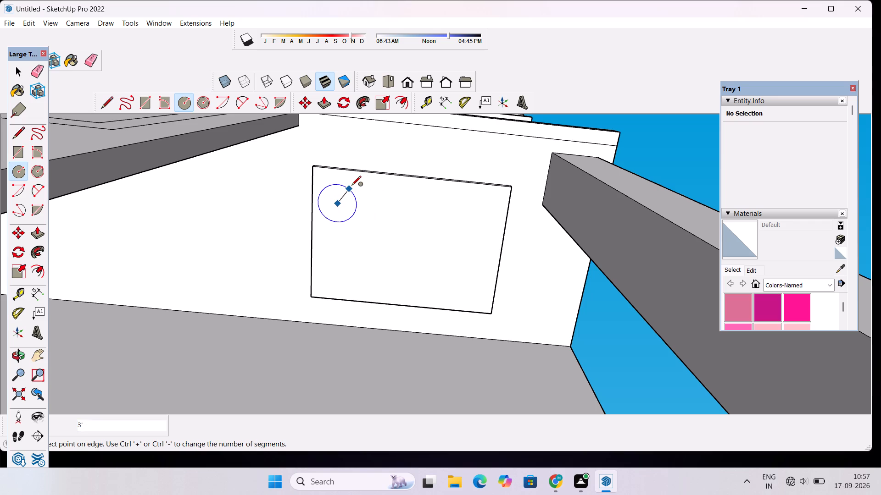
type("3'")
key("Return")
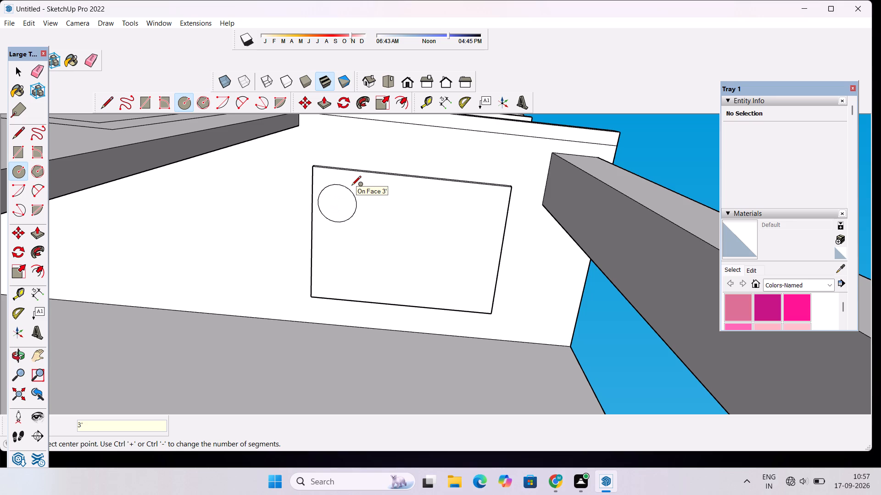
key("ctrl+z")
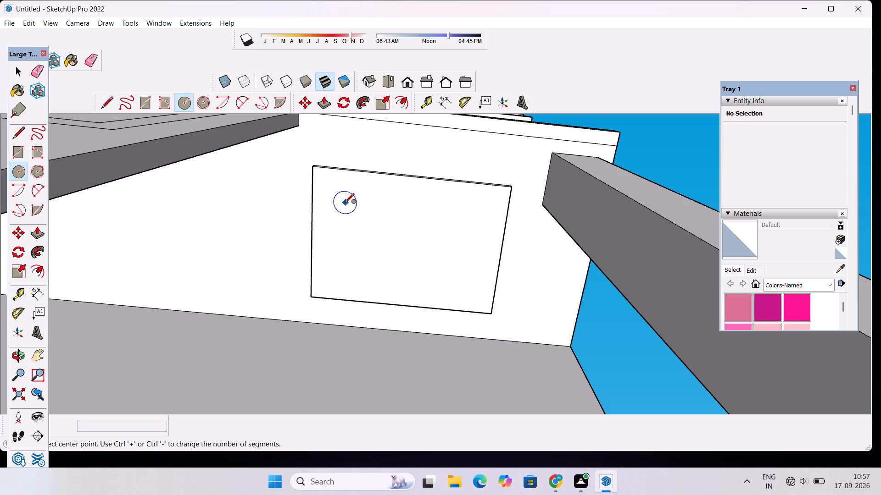
Draw a 2' radius circle on the porch ceiling panel near its front corner on the tower side.
left_click(344, 204)
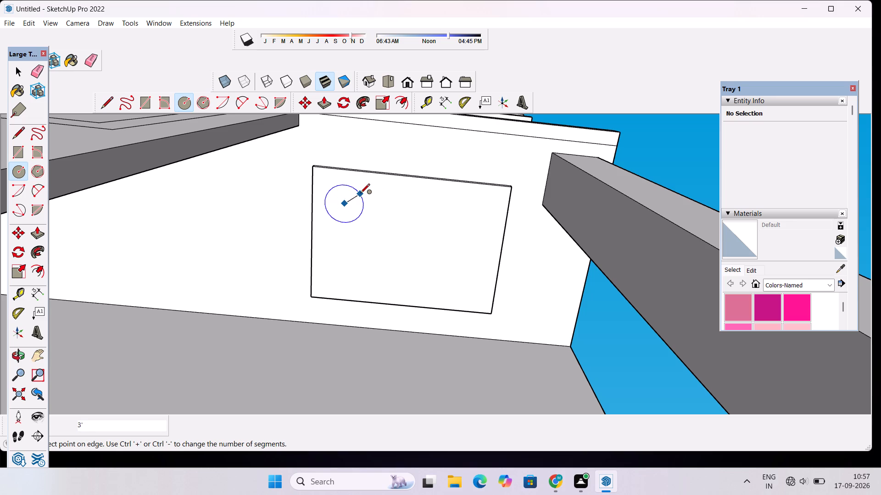
type("2'")
key("Return")
key("space")
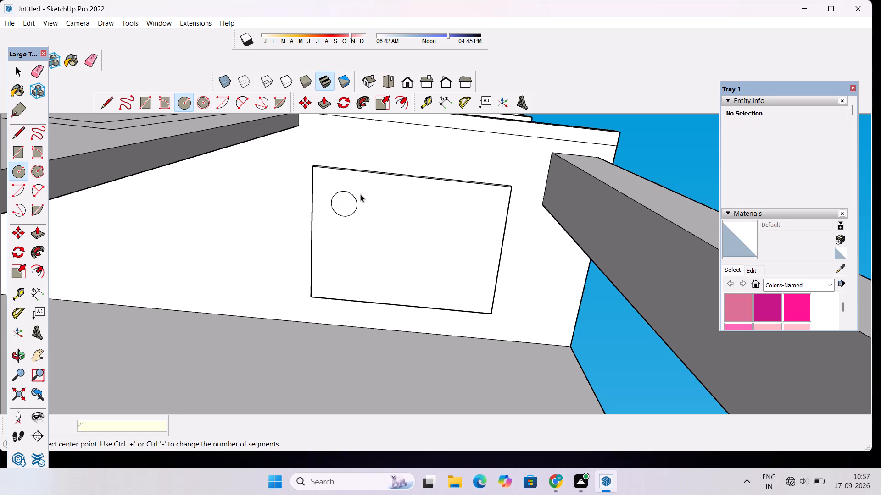
Copy the 2' radius circle to the panel's other three corners, with offsets of about 19'5", 12'5" and 19'8".
left_click(332, 202)
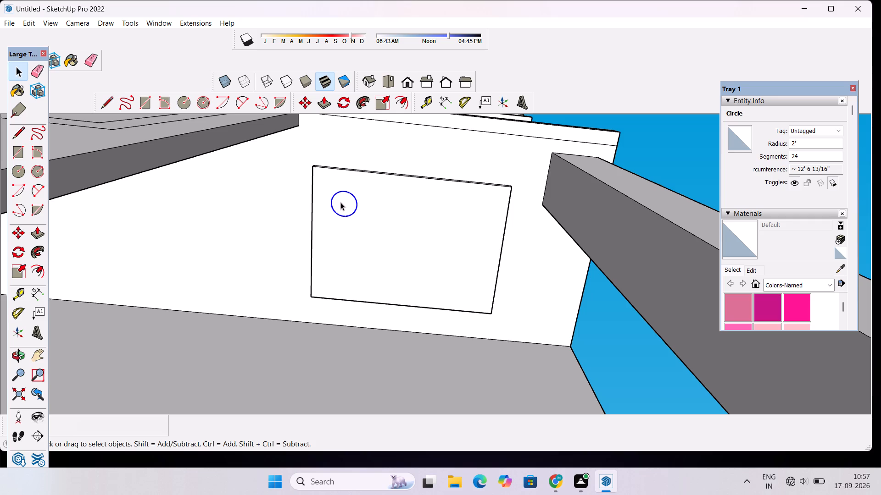
key("m")
left_click(359, 207)
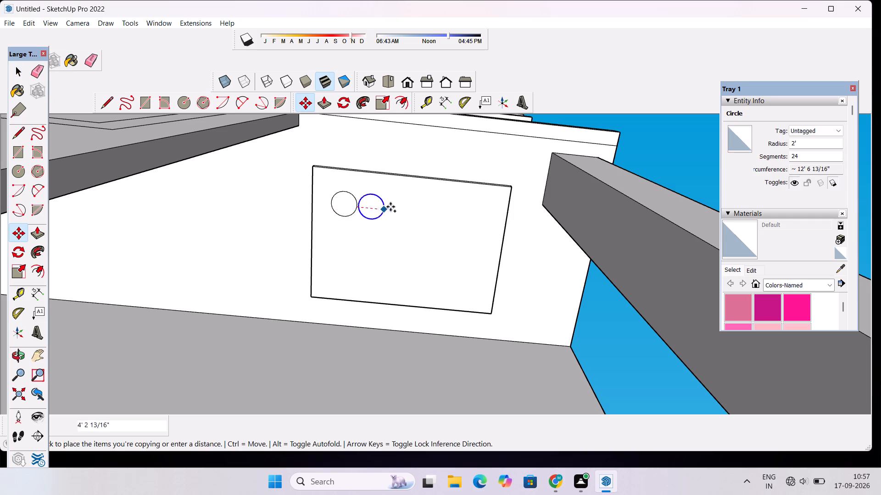
left_click(480, 220)
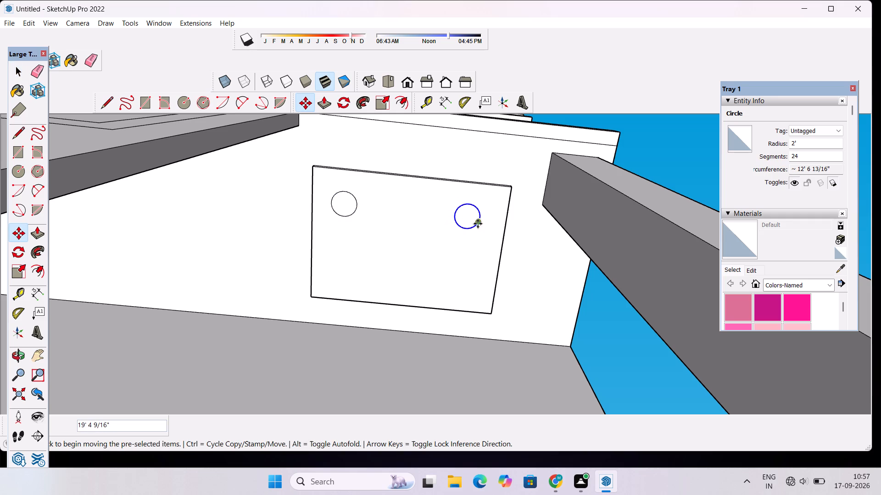
left_click(464, 231)
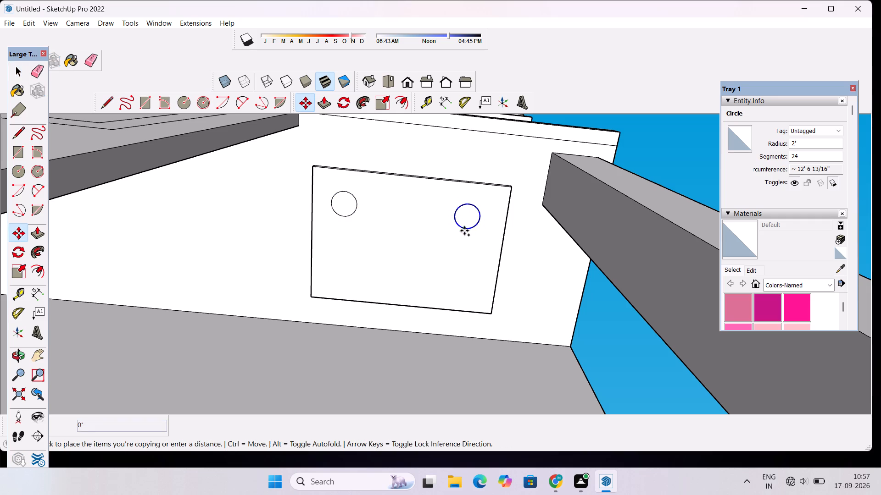
left_click(455, 299)
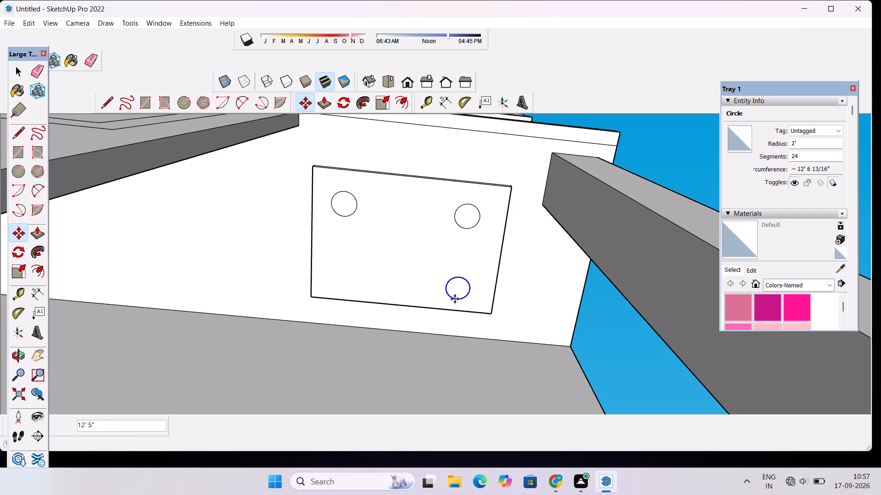
left_click(446, 288)
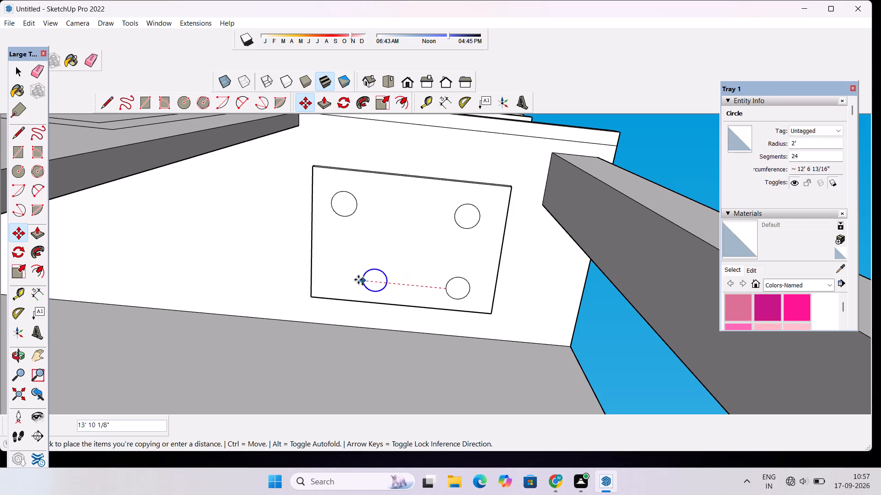
left_click(328, 274)
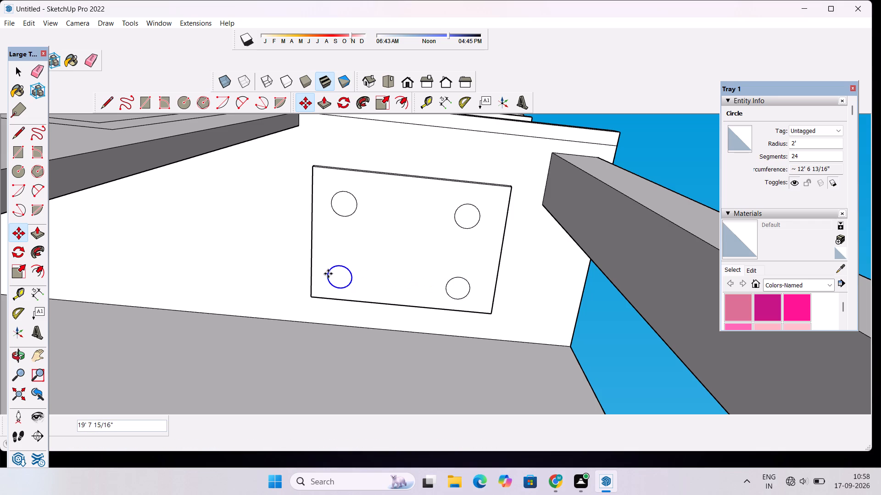
key("space")
Examine the ceiling panel with its four corner circles from several angles around the building.
scroll(491, 215, "down", 4)
left_click(627, 147)
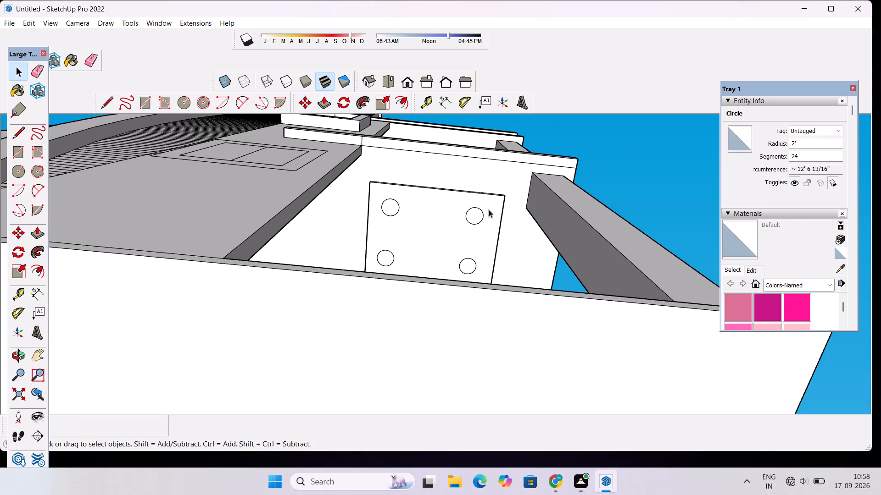
key("o")
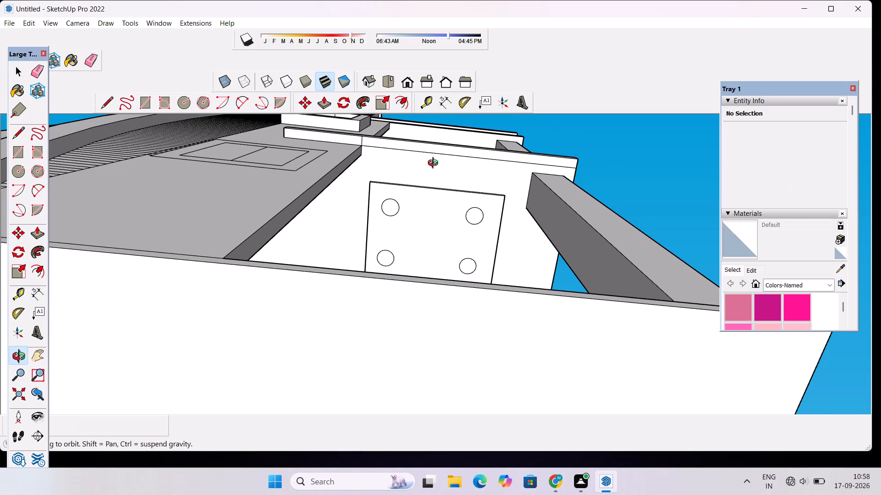
left_click_drag(432, 160, 427, 193)
scroll(427, 193, "down", 5)
left_click_drag(427, 193, 524, 296)
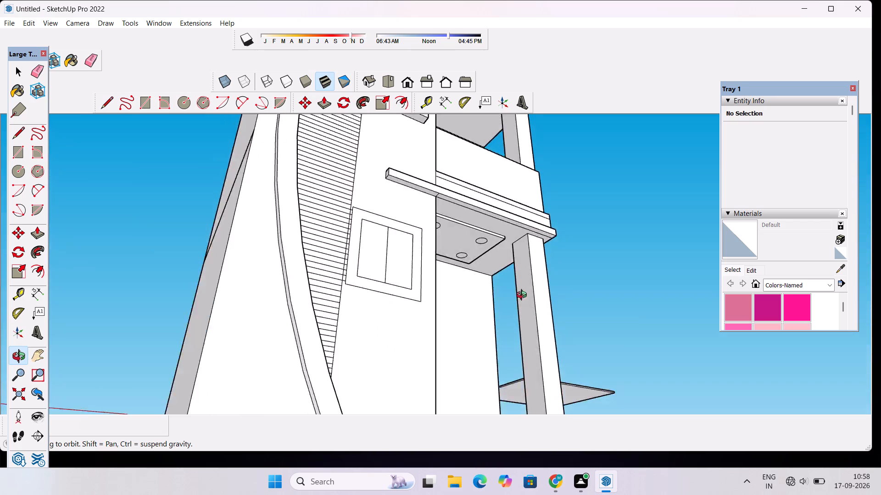
left_click_drag(524, 296, 298, 257)
scroll(306, 245, "down", 10)
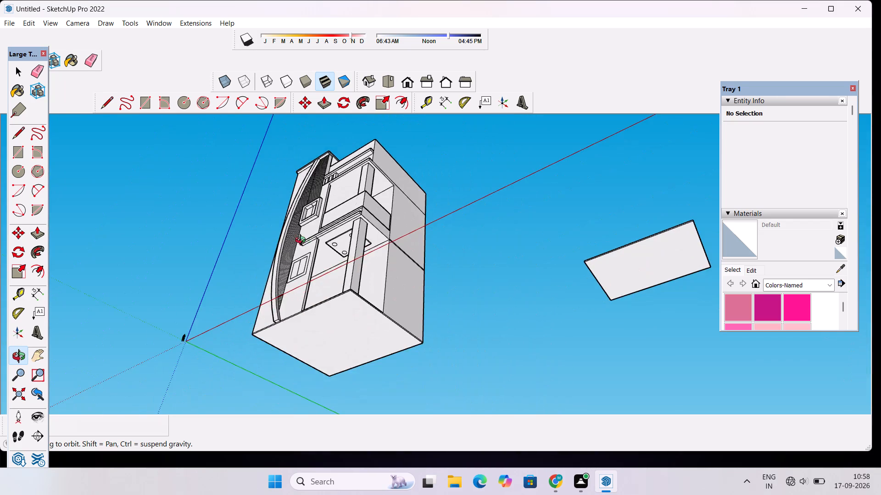
left_click_drag(301, 241, 372, 188)
scroll(376, 186, "up", 12)
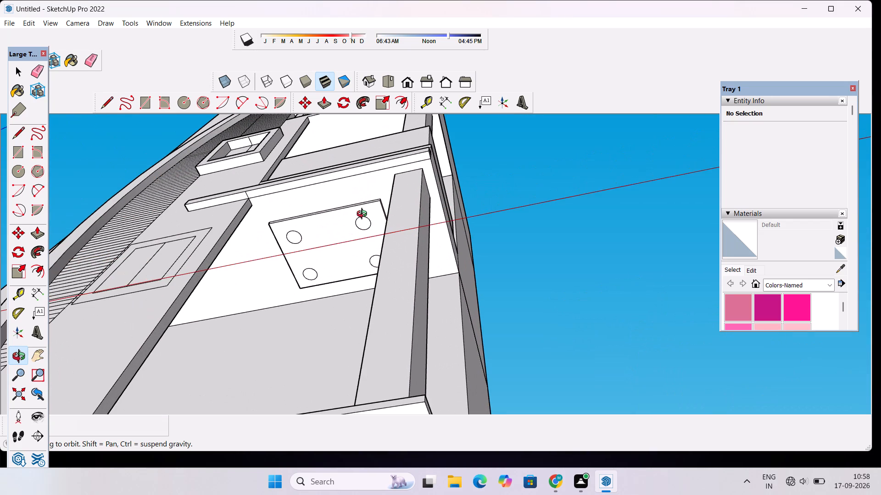
scroll(364, 215, "down", 2)
scroll(364, 215, "up", 5)
Place two guides across the ceiling panel parallel to its short edges, the tower-side one about 8'1" in, both between the circle pairs.
left_click_drag(183, 247, 197, 230)
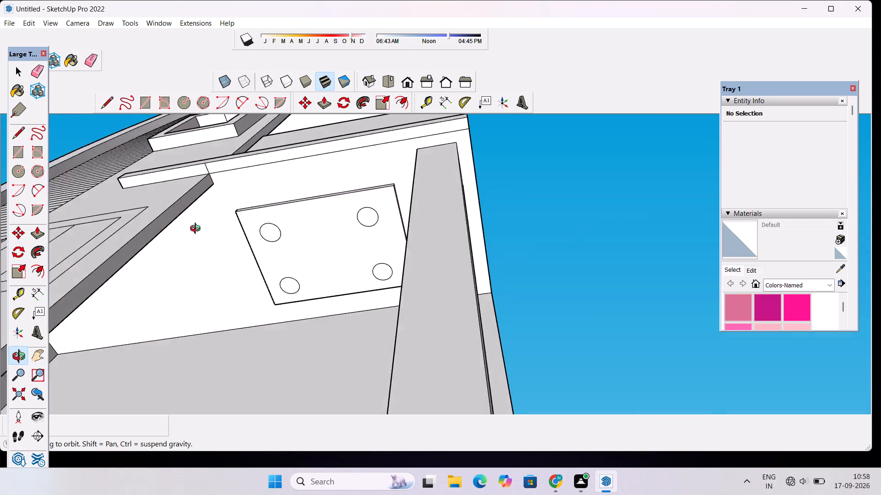
left_click_drag(197, 230, 202, 220)
scroll(209, 216, "up", 4)
left_click_drag(221, 239, 225, 214)
scroll(225, 214, "up", 1)
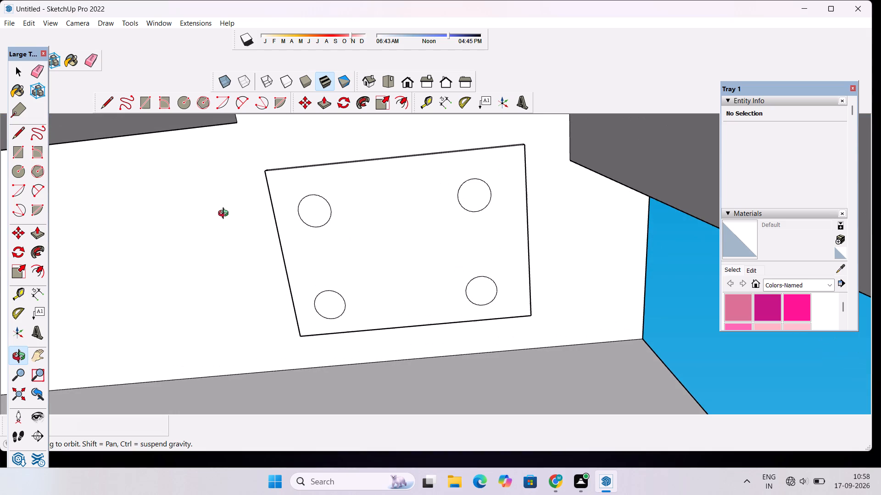
key("t")
left_click(285, 257)
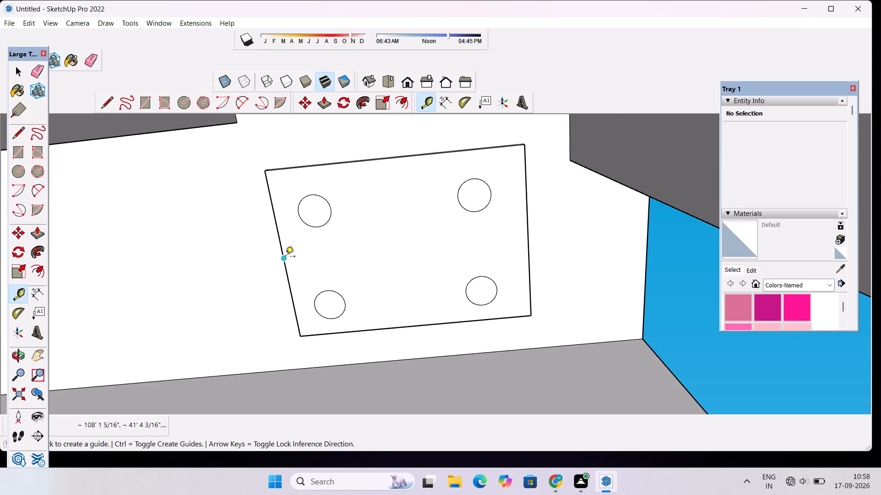
left_click(345, 238)
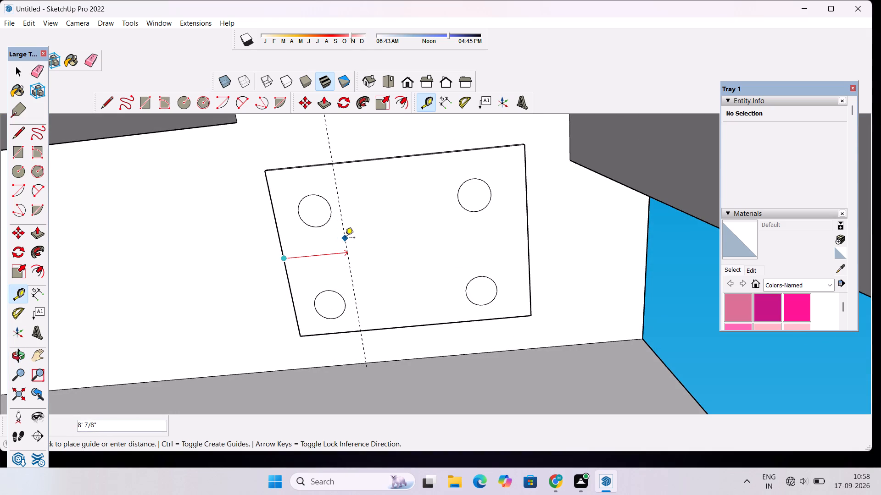
left_click(526, 236)
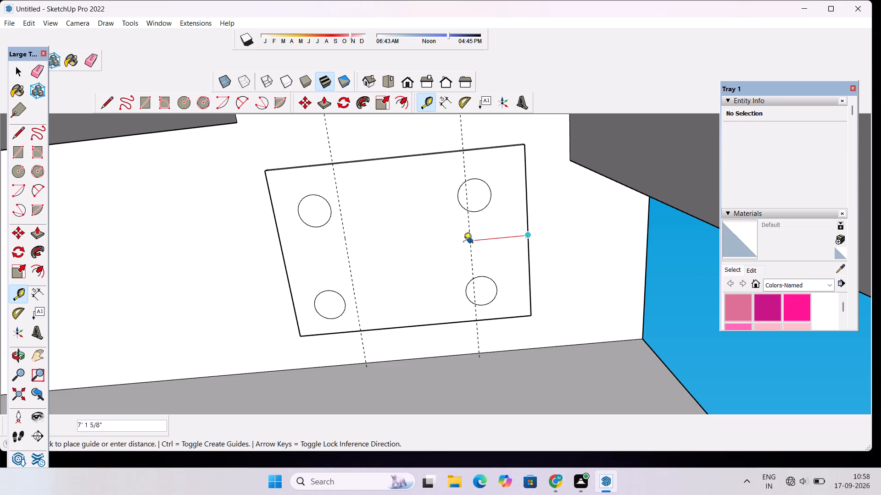
left_click(449, 243)
key("space")
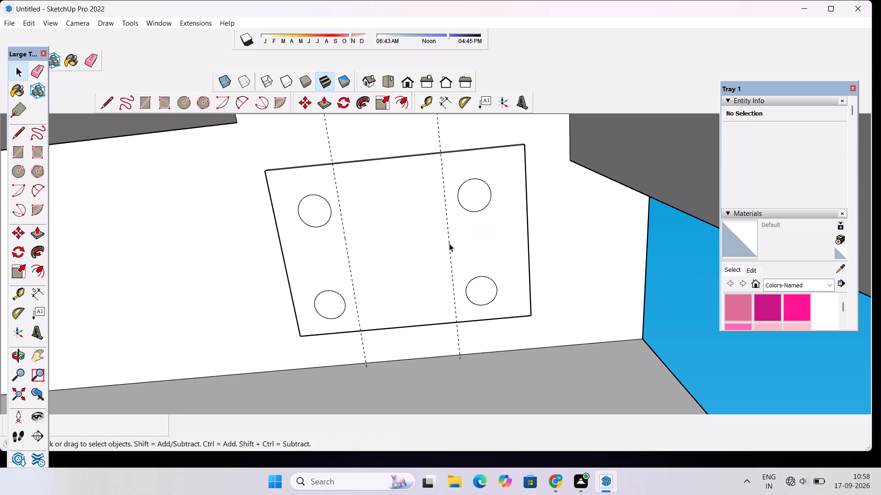
Draw two lines about 21'10" long along the guides, dividing the ceiling panel into three strips.
type("l")
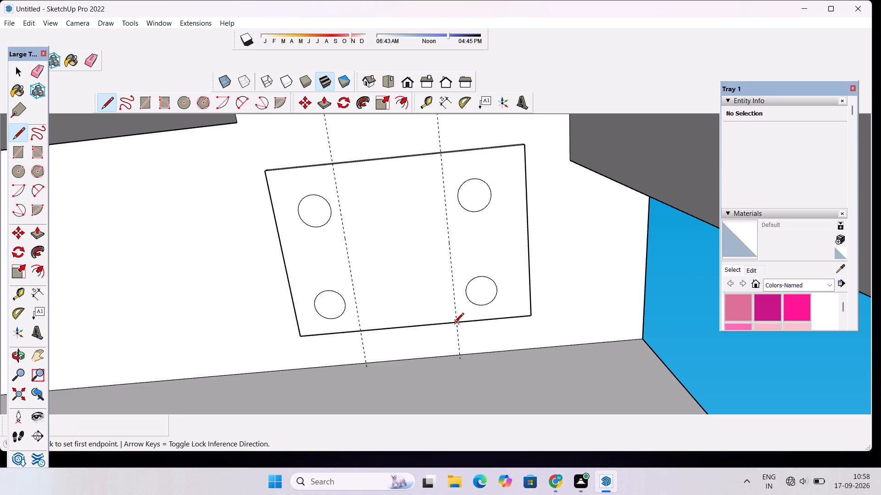
left_click(456, 323)
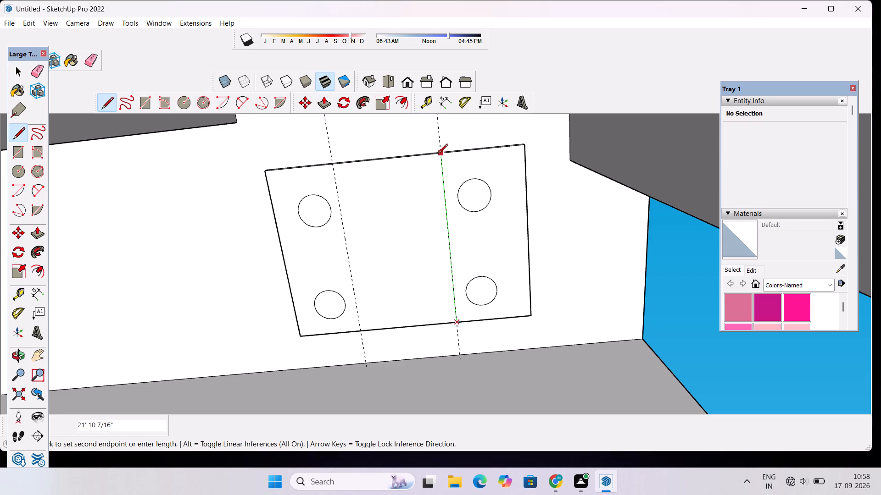
left_click(440, 154)
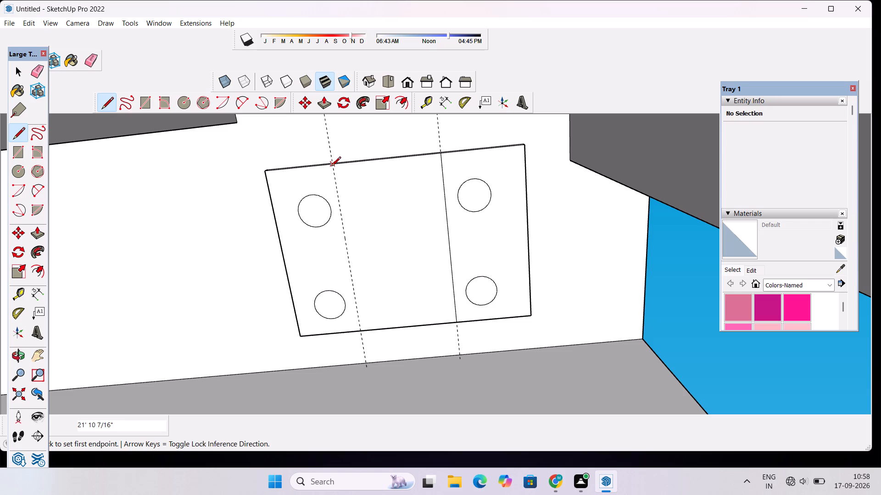
left_click(331, 167)
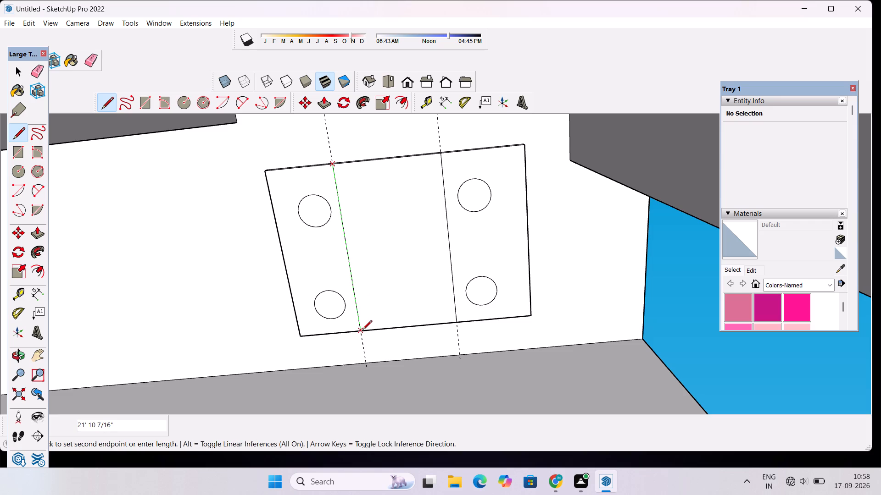
left_click(362, 331)
key("space")
Erase both guides crossing the ceiling panel, keeping the drawn lines.
scroll(362, 313, "down", 2)
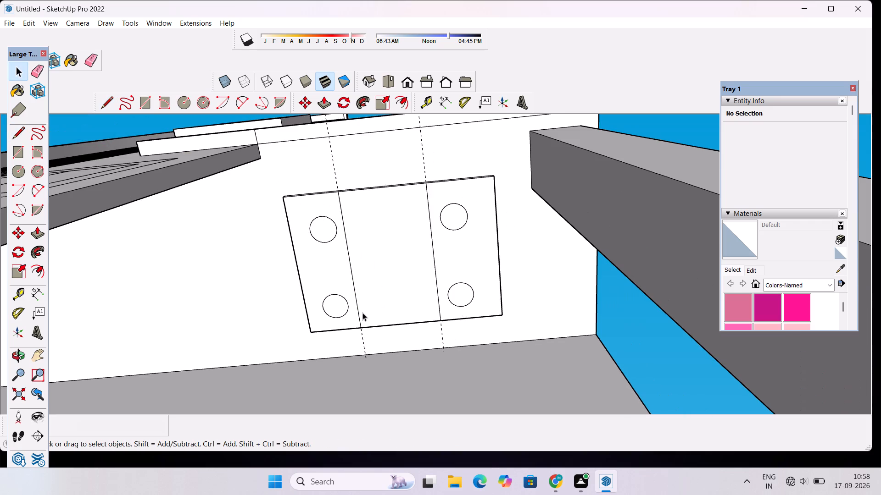
key("e")
left_click_drag(433, 156, 329, 170)
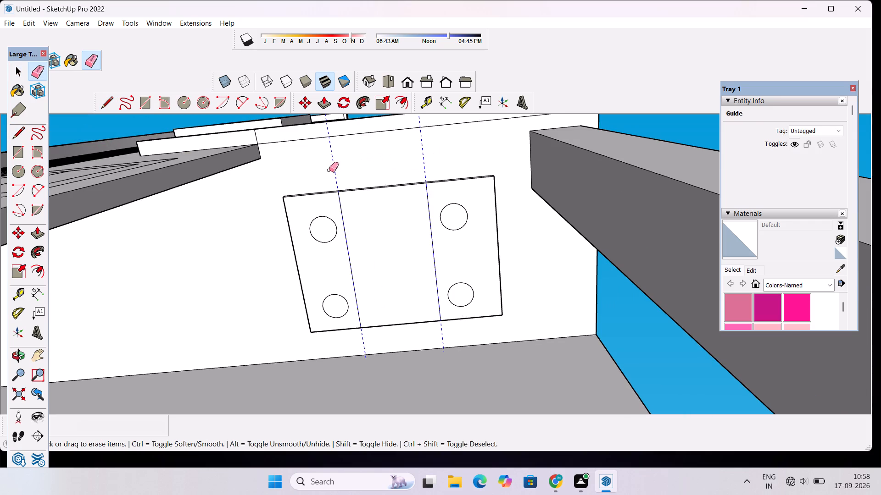
left_click_drag(329, 170, 325, 176)
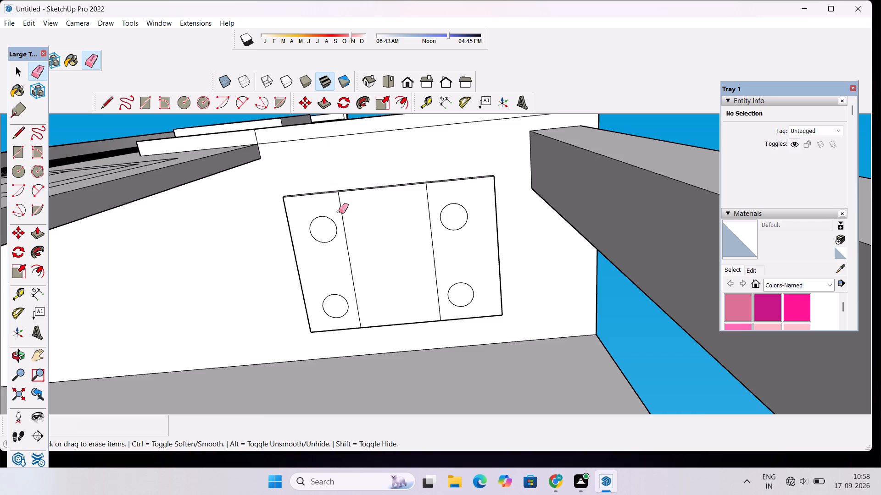
Push/Pull all four circles 6" into the ceiling panel to form round recesses.
scroll(349, 200, "up", 3)
key("space")
left_click(313, 237)
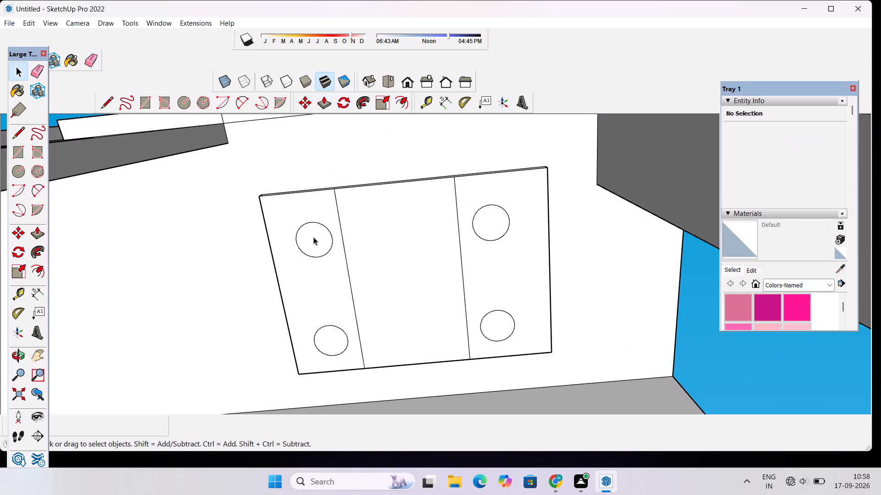
key("p")
left_click(313, 237)
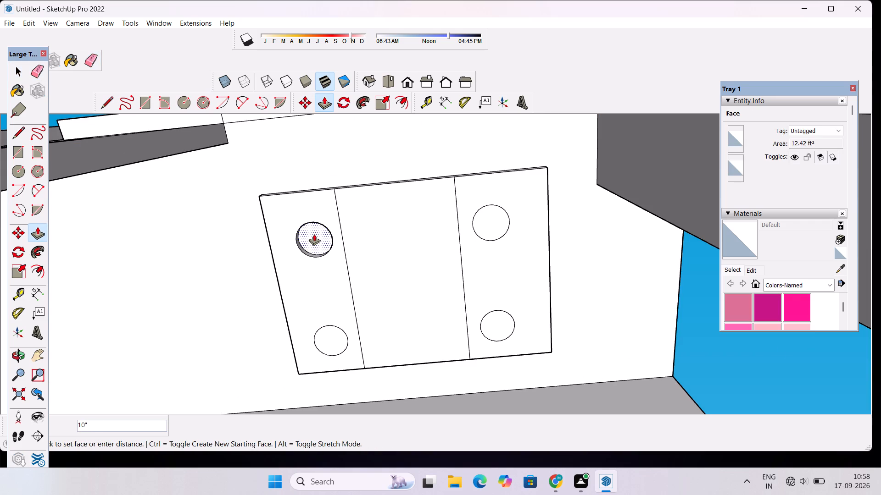
type("6\"")
key("Return")
left_click(325, 346)
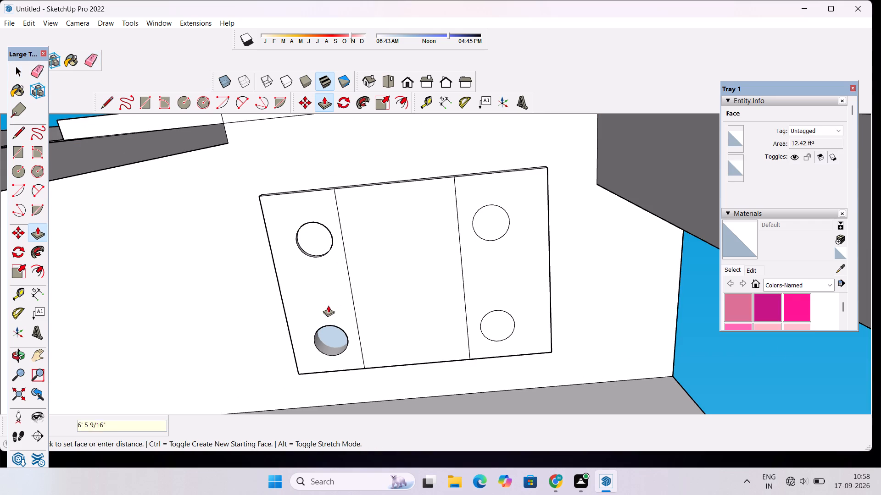
left_click(317, 245)
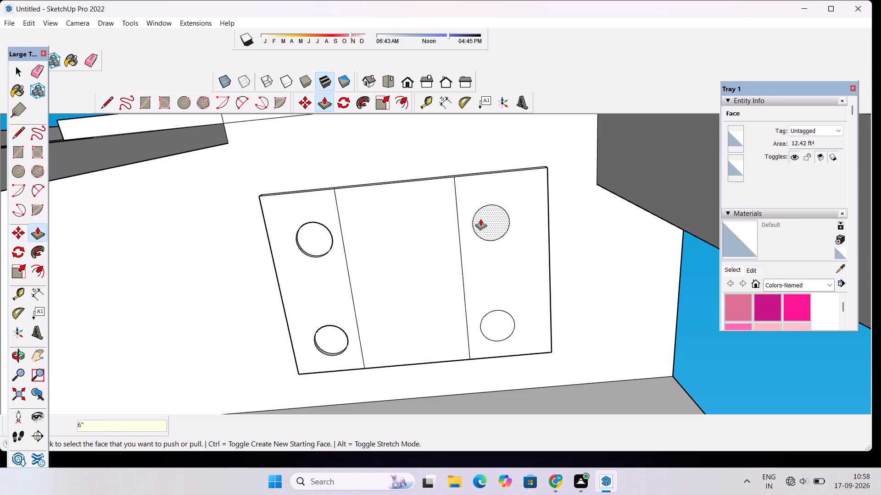
left_click(480, 219)
left_click(311, 240)
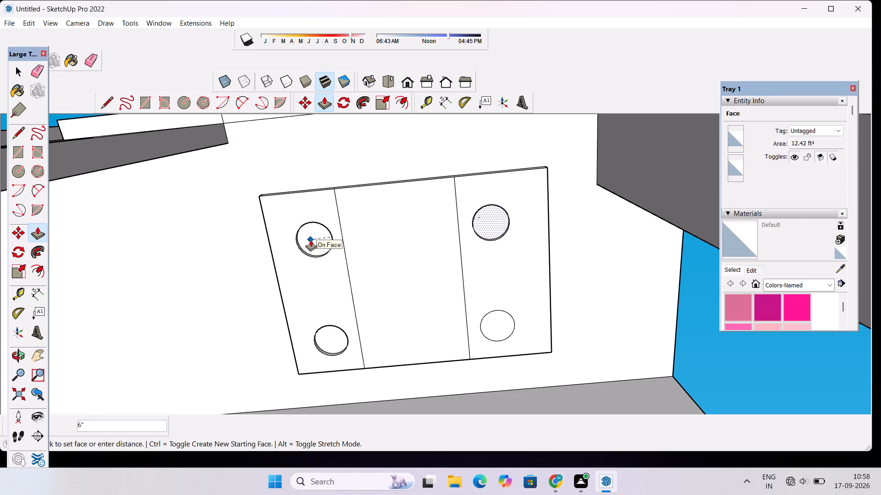
left_click(503, 322)
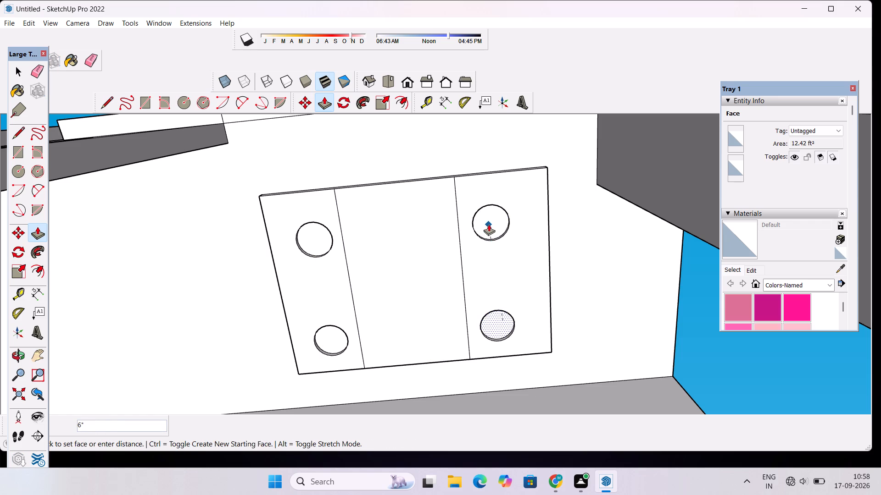
left_click(489, 224)
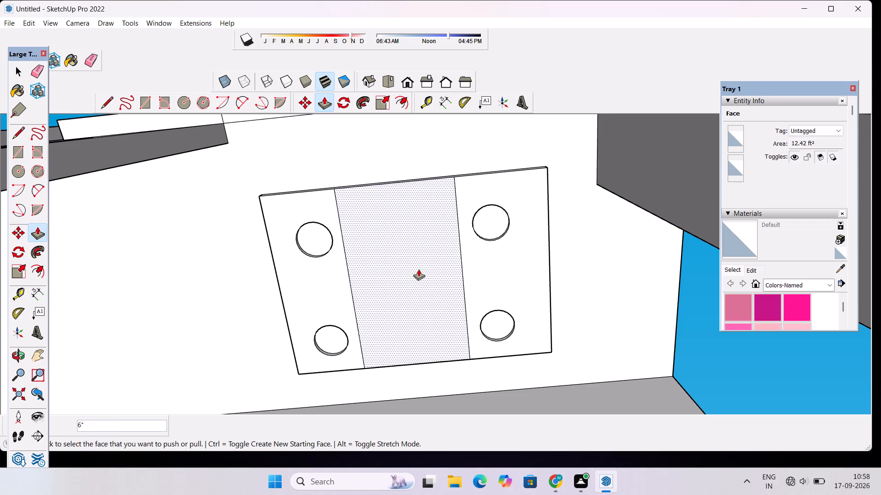
scroll(418, 269, "down", 9)
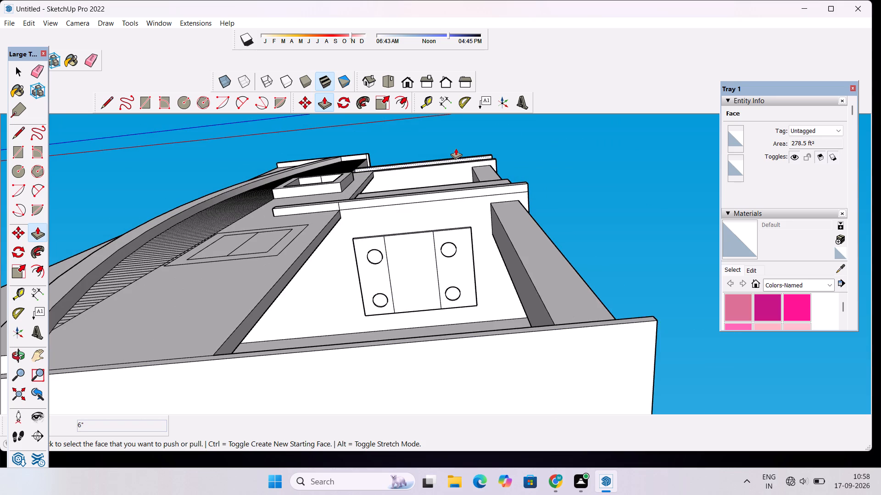
Draw a rectangle about 32'3" by 26'10" on the upper balcony's ceiling, inset from its edges.
key("o")
left_click_drag(442, 146, 447, 283)
scroll(425, 310, "up", 5)
left_click_drag(402, 256, 406, 283)
scroll(407, 264, "down", 10)
left_click_drag(408, 281, 408, 319)
scroll(408, 304, "up", 1)
left_click_drag(400, 264, 400, 339, "shift")
left_click_drag(390, 317, 385, 368, "shift")
scroll(374, 340, "up", 3)
left_click_drag(385, 313, 395, 216)
left_click_drag(398, 198, 391, 247, "shift")
scroll(388, 255, "up", 3)
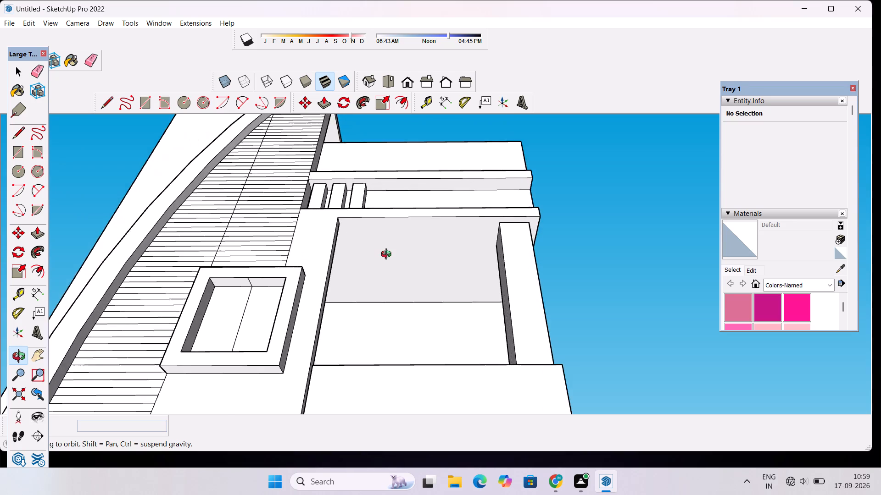
scroll(388, 255, "down", 4)
left_click_drag(389, 273, 389, 225)
scroll(385, 226, "up", 5)
left_click_drag(380, 255, 380, 274)
scroll(380, 281, "up", 4)
left_click_drag(380, 281, 372, 280, "shift")
scroll(372, 280, "up", 1)
key("r")
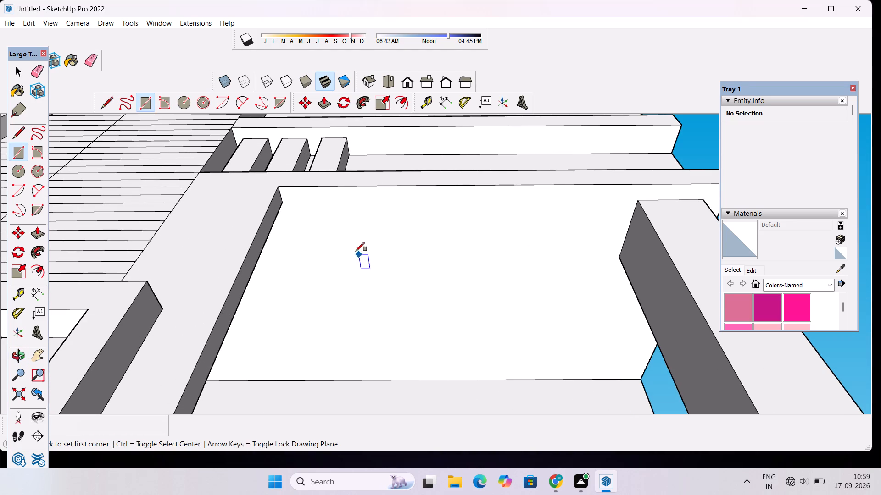
left_click(334, 245)
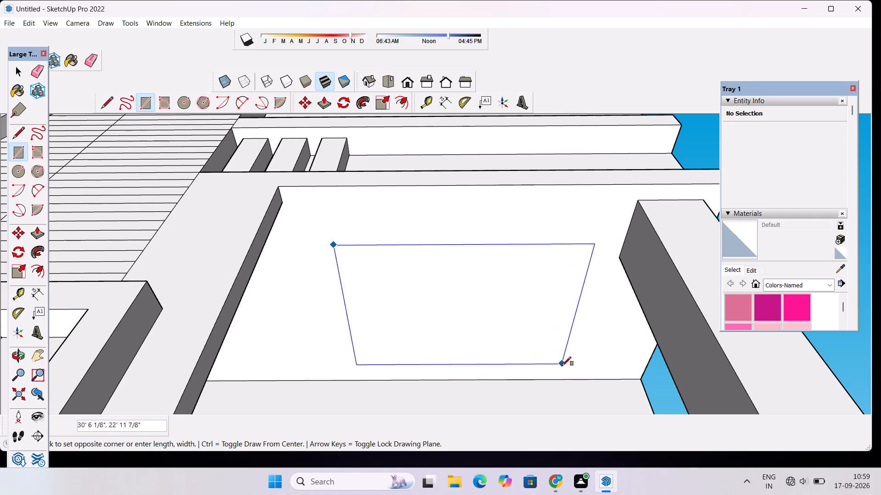
key("space")
key("r")
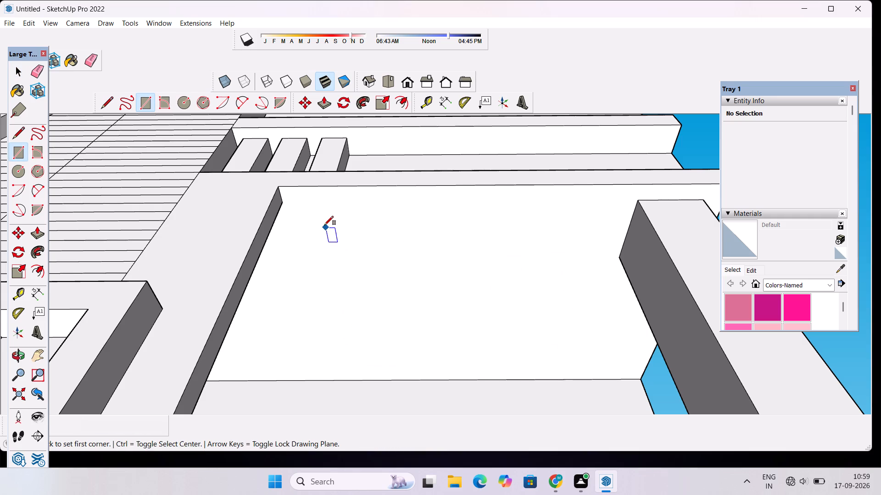
left_click(318, 220)
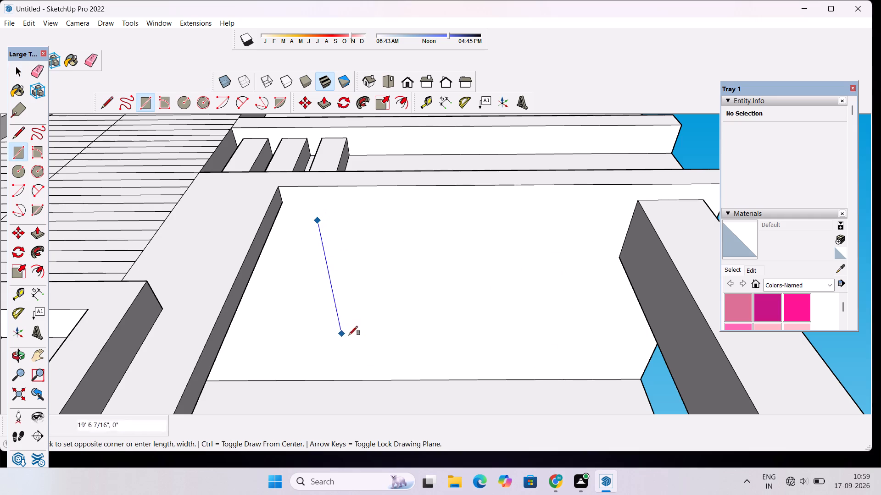
left_click(564, 365)
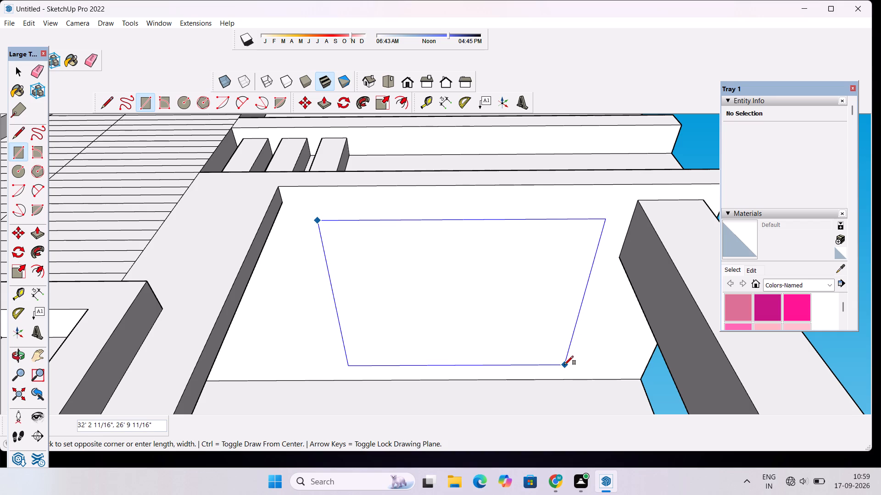
key("space")
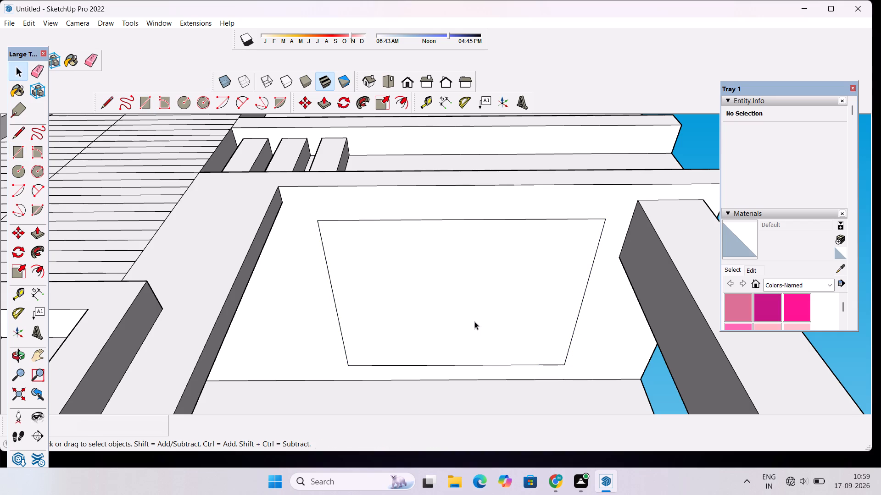
Offset the upper balcony ceiling rectangle inward by about 1'8" to outline a border.
type("of")
left_click(444, 227)
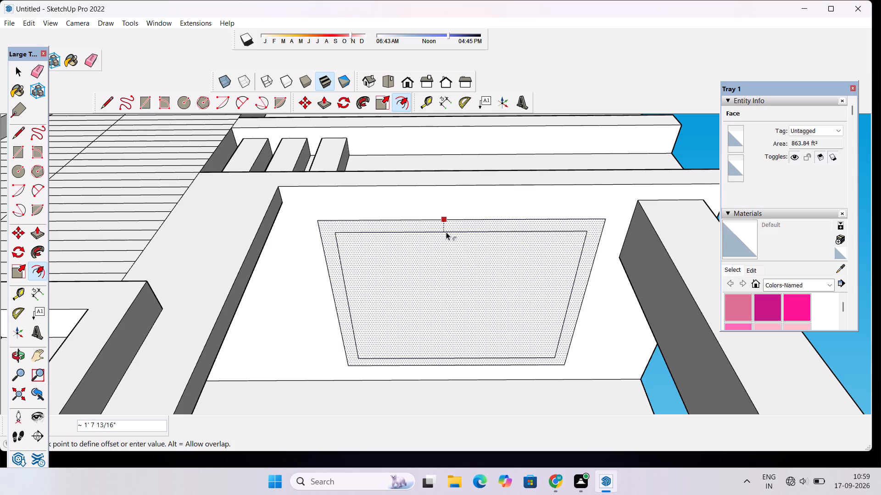
left_click(446, 232)
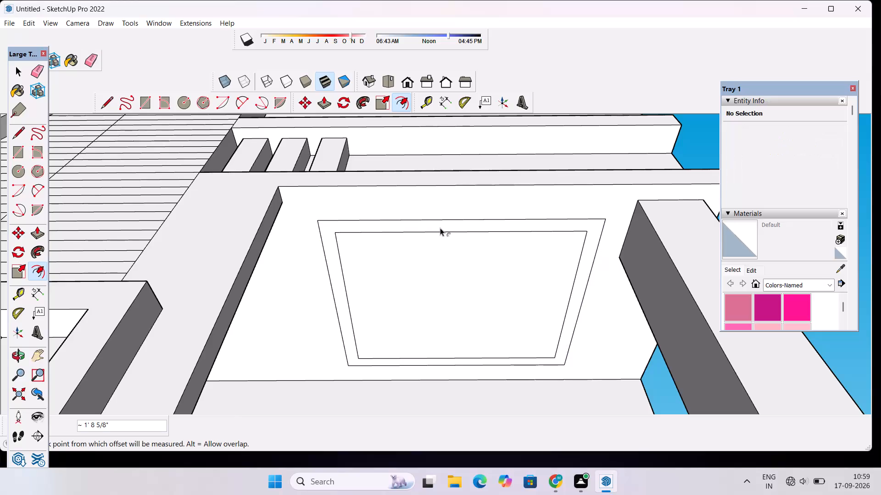
key("space")
Push/Pull the border between the two ceiling rectangles outward 6" to form a raised frame.
key("p")
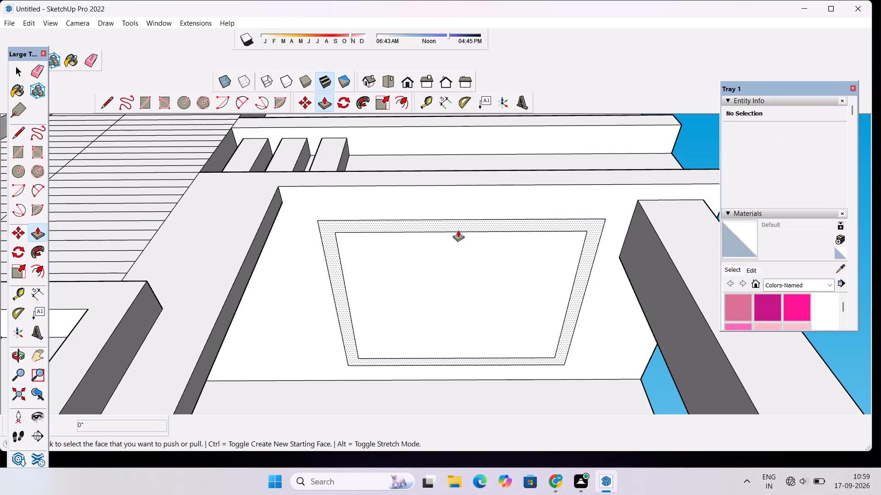
left_click(462, 225)
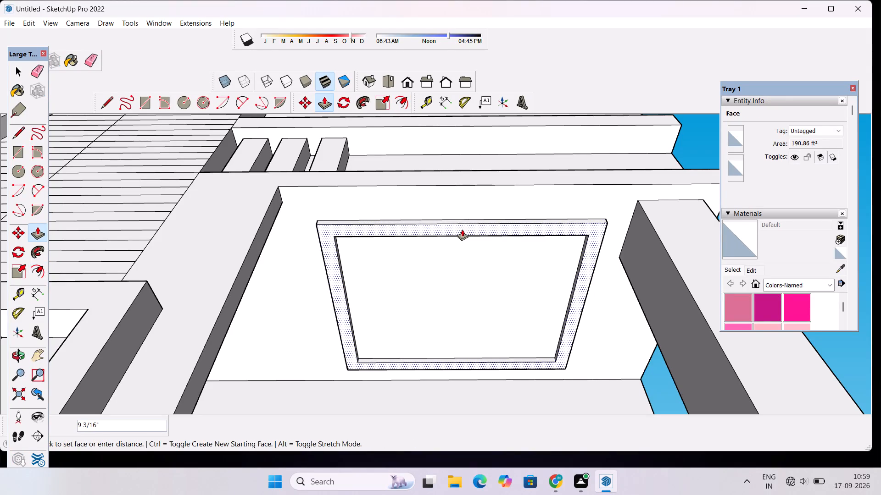
type("6\"")
key("Return")
Examine the framed upper balcony ceiling and the building front from several angles.
key("o")
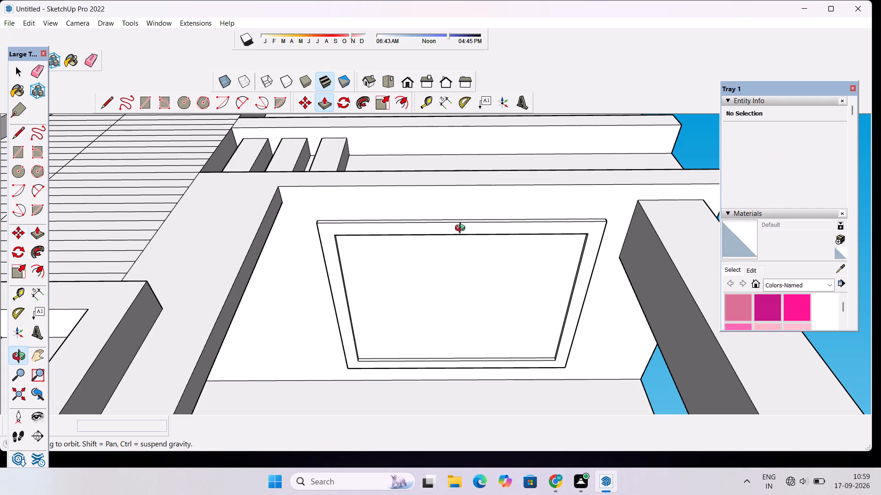
left_click_drag(460, 222, 442, 278)
scroll(433, 249, "down", 12)
left_click_drag(363, 247, 362, 247)
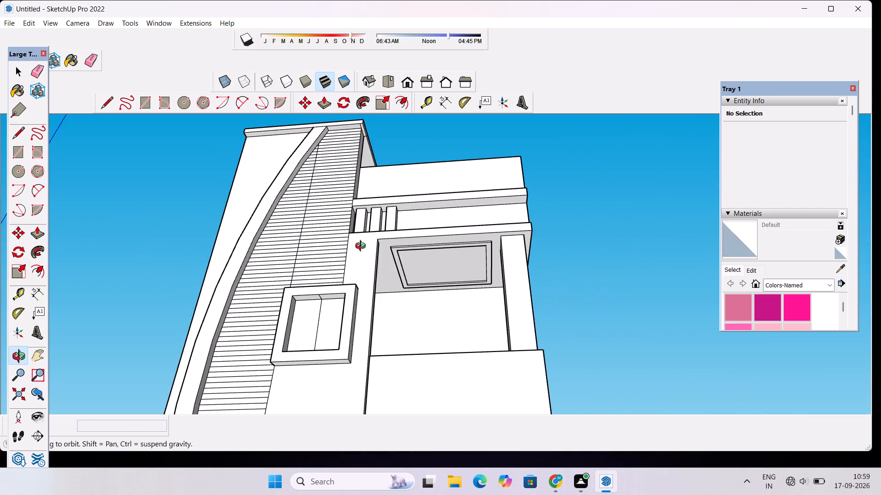
left_click_drag(362, 247, 327, 252)
scroll(370, 270, "up", 4)
scroll(376, 269, "down", 3)
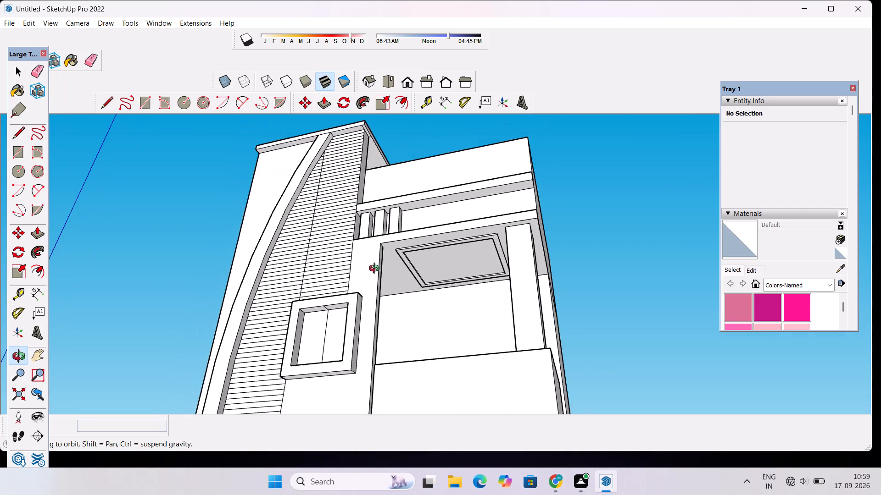
left_click_drag(333, 269, 500, 234)
scroll(513, 227, "up", 5)
scroll(513, 227, "down", 5)
left_click_drag(399, 309, 360, 227)
scroll(360, 230, "up", 5)
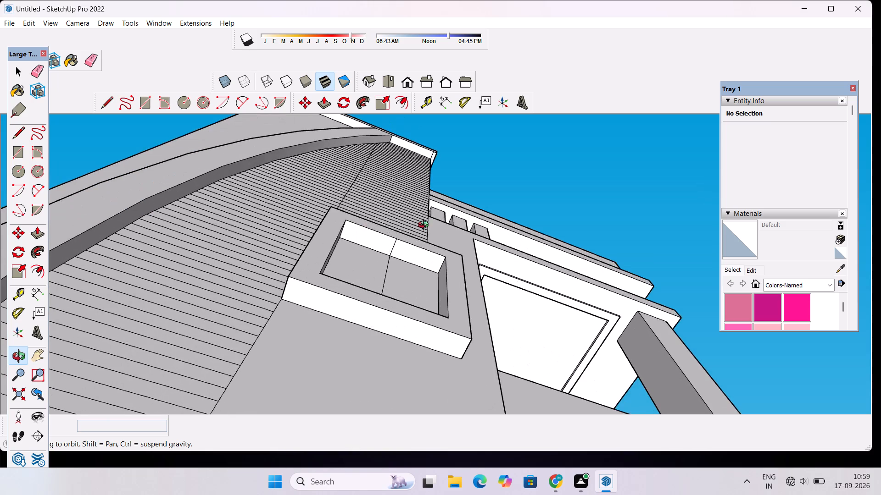
left_click_drag(426, 228, 478, 331)
scroll(410, 186, "down", 14)
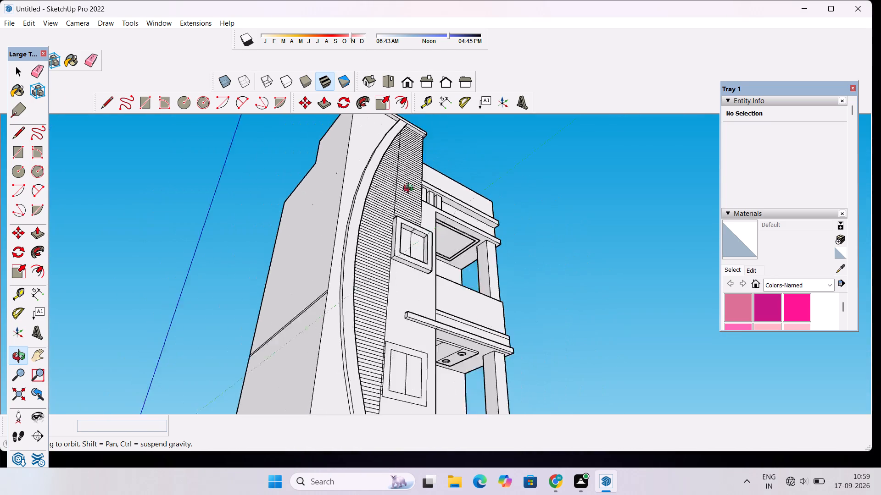
scroll(410, 189, "down", 1)
Erase the short line crossing the sill of the upper window's recess.
left_click_drag(432, 226, 397, 369)
scroll(392, 259, "up", 10)
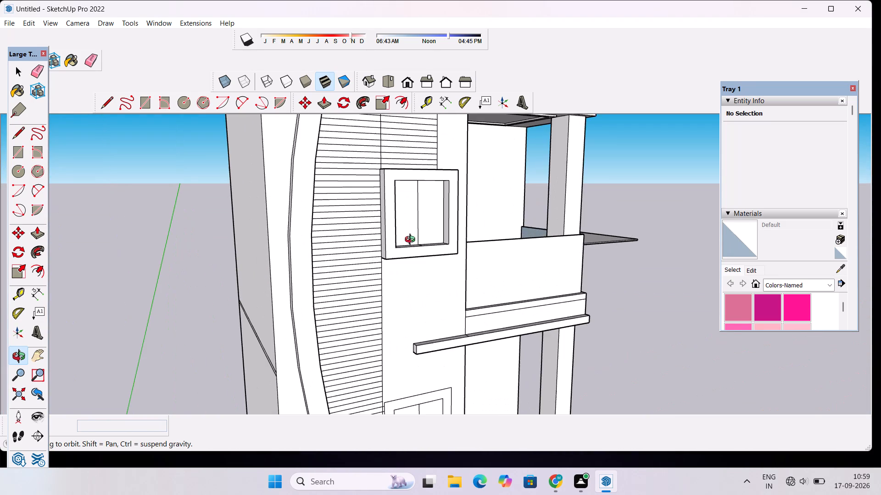
left_click_drag(445, 229, 409, 365)
scroll(390, 286, "up", 6)
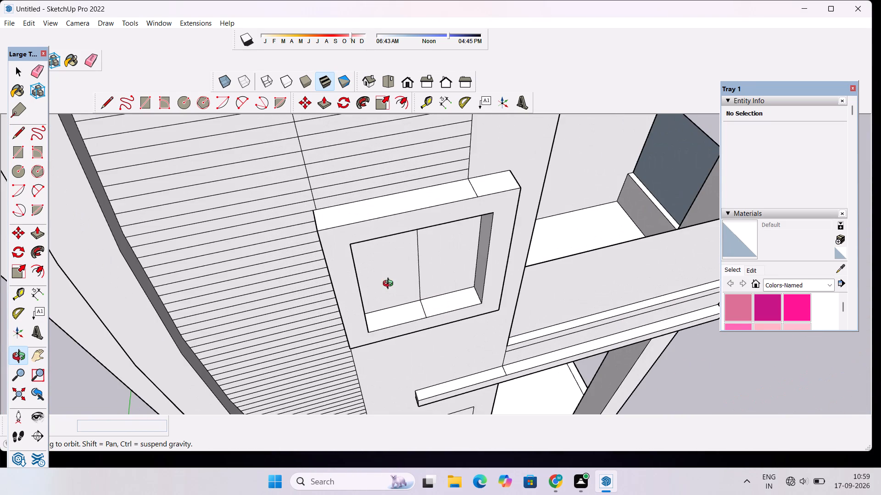
scroll(390, 285, "down", 1)
scroll(445, 305, "up", 7)
key("e")
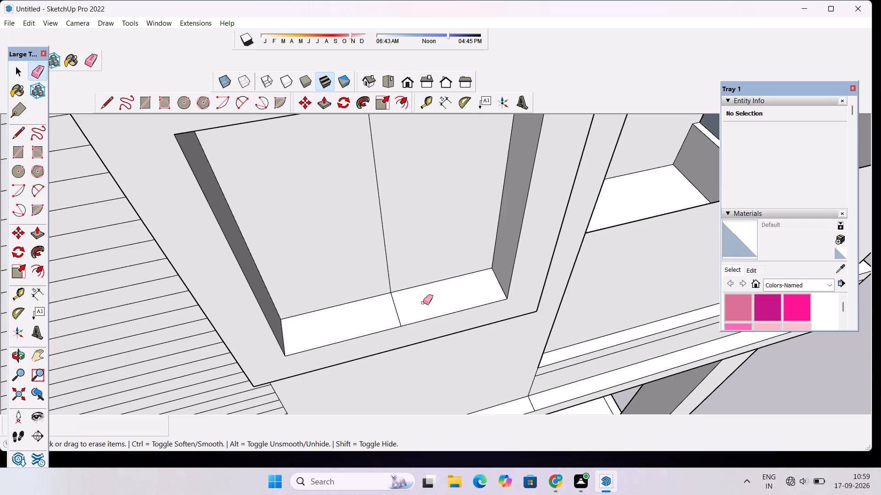
left_click_drag(413, 305, 391, 319)
Erase the short line crossing the head of the upper window's recess, keeping the vertical pane division.
key("o")
left_click_drag(407, 374, 406, 356)
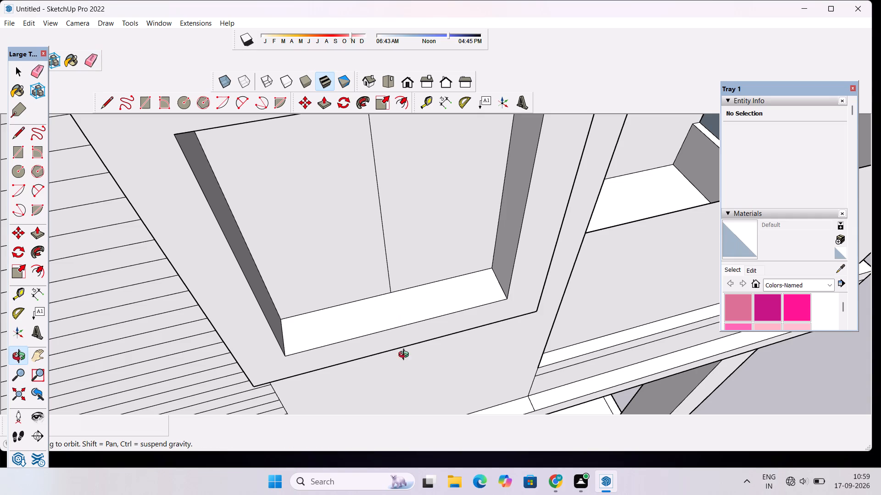
left_click_drag(406, 356, 386, 213)
scroll(386, 214, "down", 5)
left_click_drag(388, 228, 379, 368, "shift")
scroll(384, 340, "down", 4)
left_click_drag(376, 319, 368, 272)
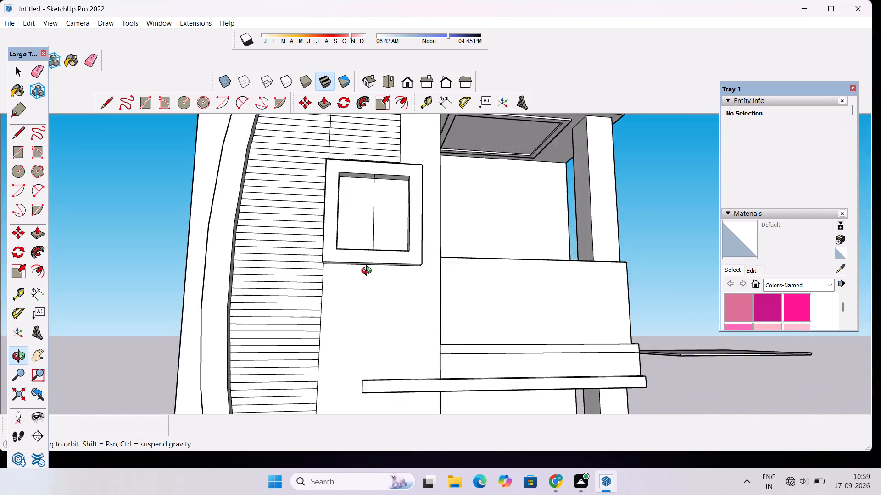
left_click_drag(368, 272, 364, 207)
scroll(388, 141, "up", 9)
key("e")
scroll(363, 216, "up", 5)
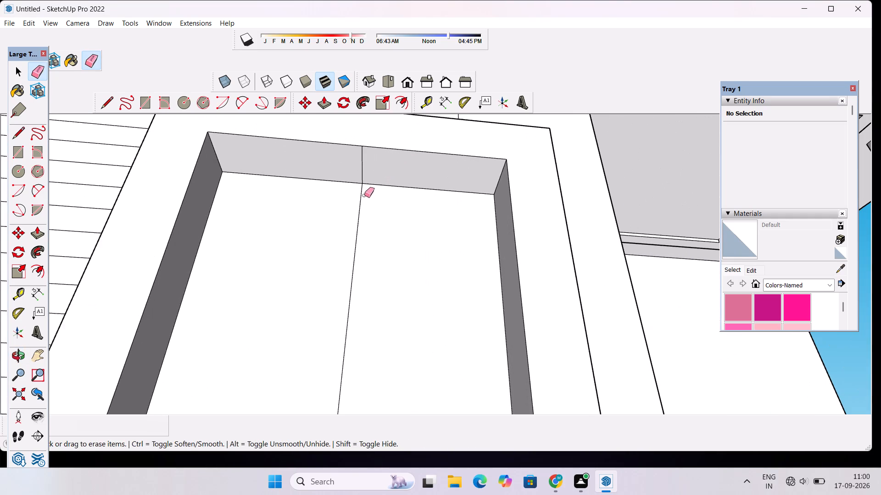
left_click(361, 168)
left_click_drag(361, 168, 369, 174)
Inspect the cleaned upper window, both balcony ceiling panels and the rest of the front facade.
key("o")
left_click_drag(353, 165, 318, 305)
scroll(305, 259, "down", 8)
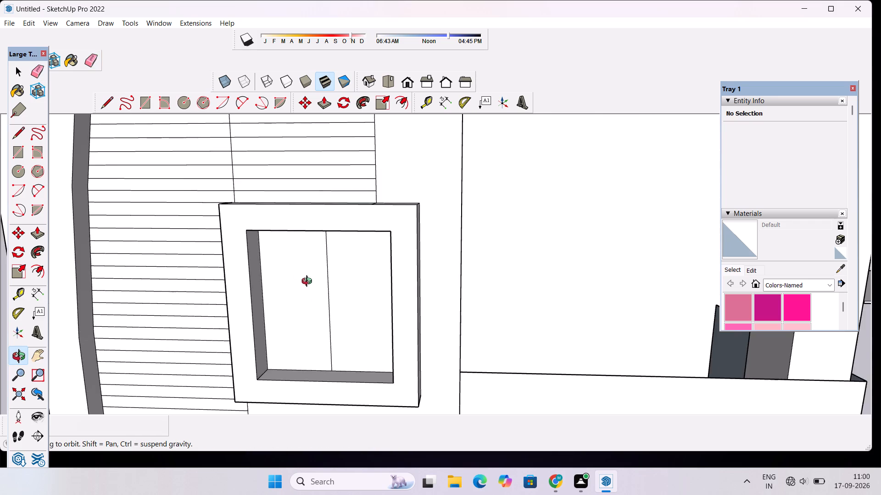
left_click_drag(312, 286, 344, 269)
scroll(346, 269, "down", 4)
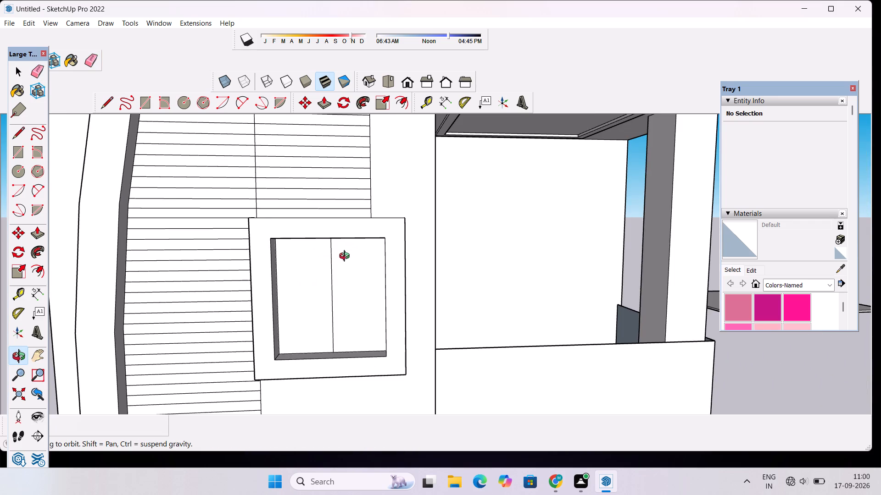
scroll(346, 257, "down", 5)
scroll(340, 264, "up", 3)
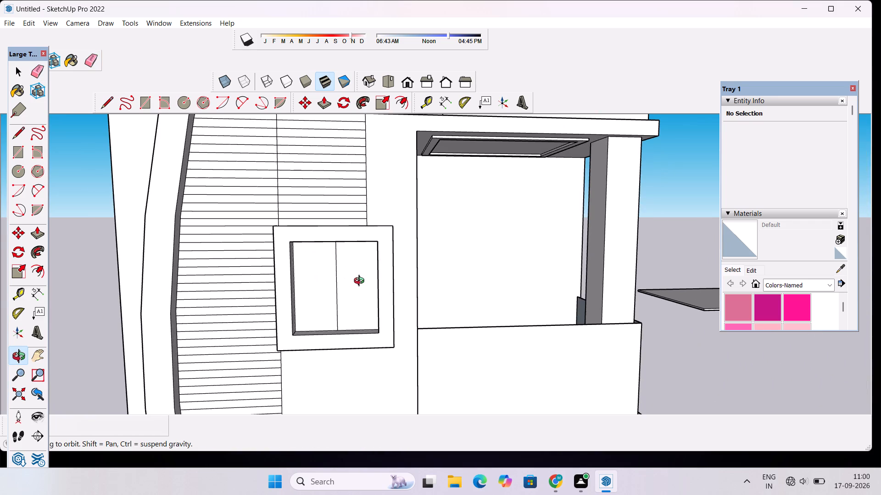
left_click_drag(360, 286, 358, 248)
scroll(346, 244, "up", 5)
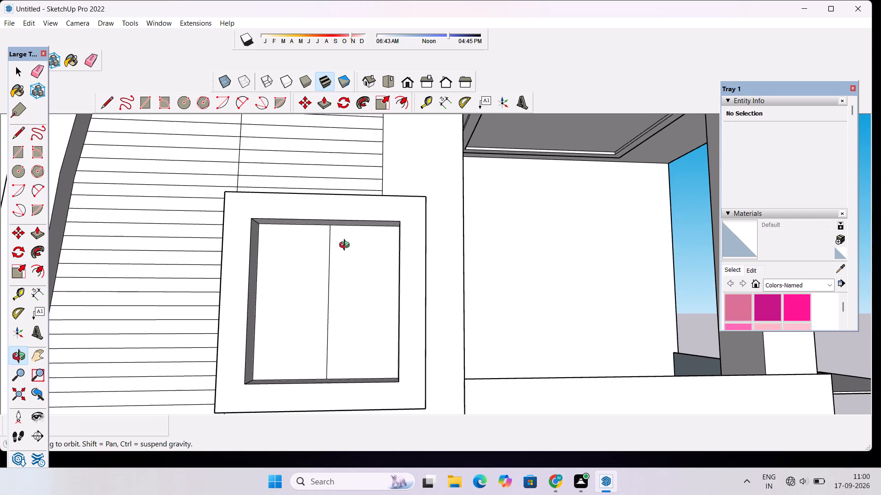
scroll(346, 246, "down", 2)
scroll(337, 252, "up", 2)
scroll(339, 256, "down", 4)
scroll(411, 258, "down", 5)
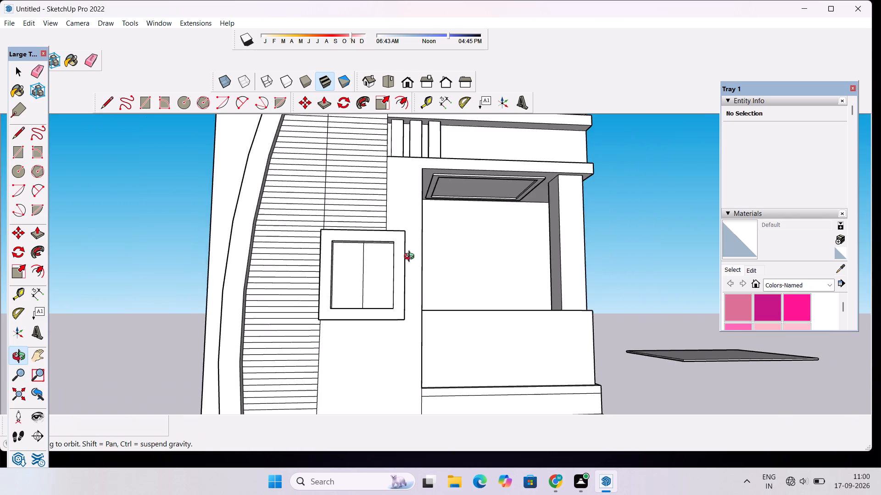
scroll(411, 258, "down", 5)
left_click_drag(500, 214, 491, 184)
scroll(475, 232, "down", 6)
left_click_drag(482, 271, 476, 188)
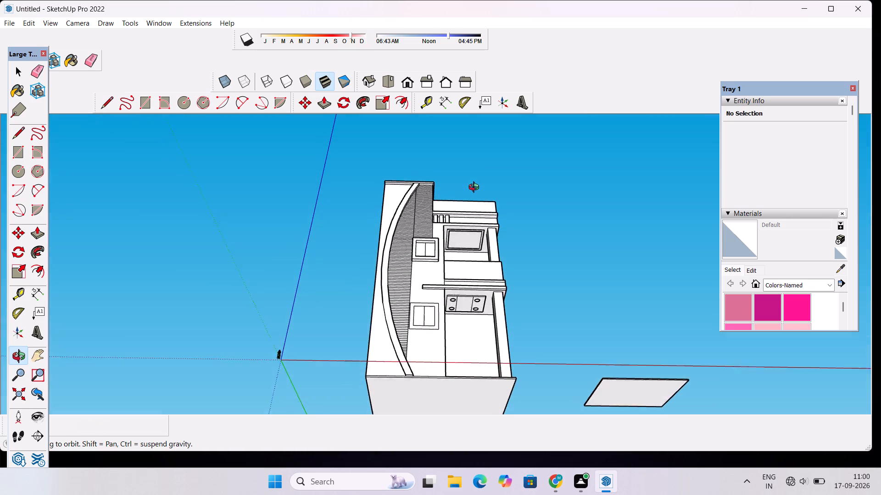
left_click_drag(476, 188, 475, 185)
scroll(480, 277, "up", 9)
left_click_drag(422, 242, 422, 297)
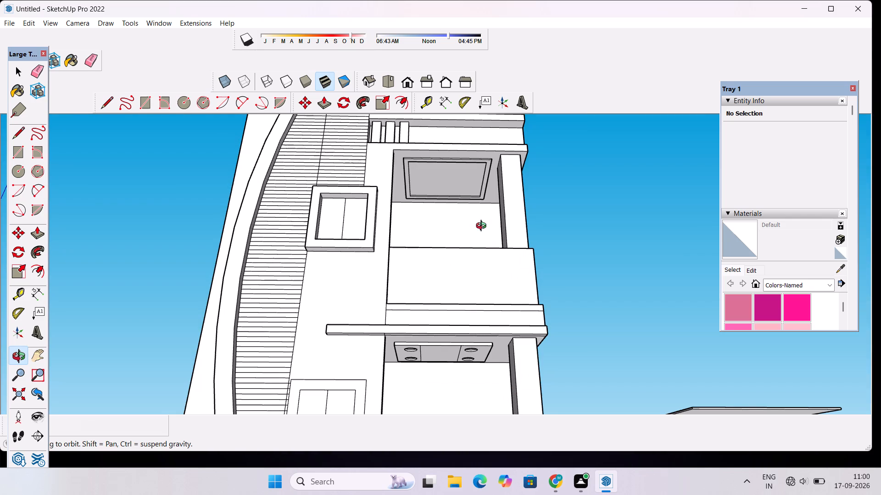
scroll(411, 312, "up", 2)
left_click_drag(410, 316, 413, 238)
scroll(412, 237, "down", 4)
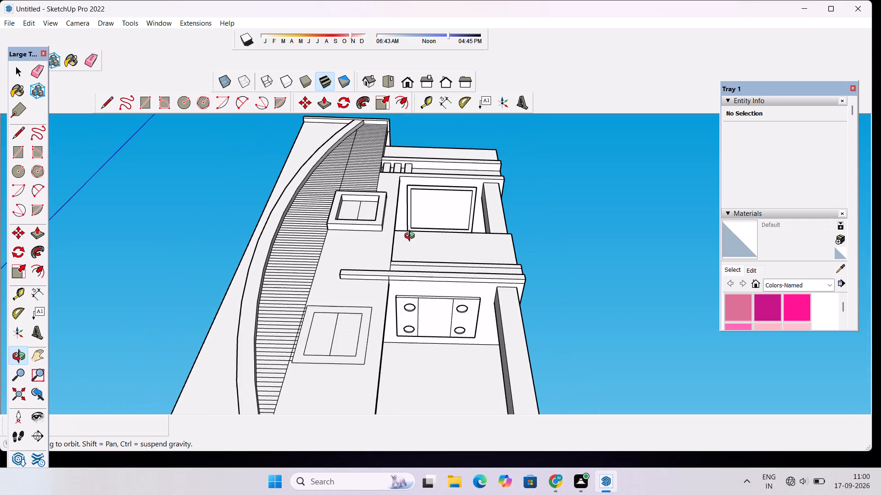